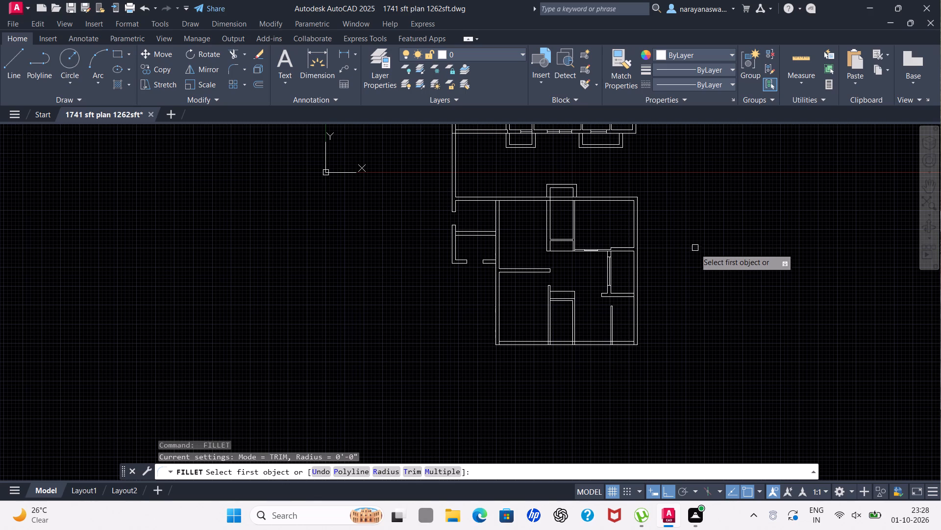
Draw a three-sided outline projecting below the bottom wall, in line with the inner faces of the narrow middle room.
key("Escape")
scroll(593, 358, "up", 2)
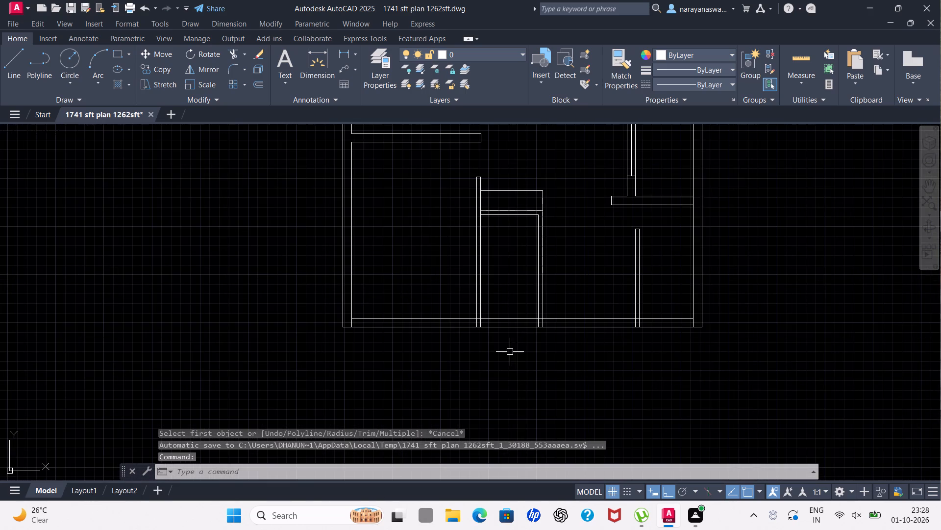
scroll(539, 363, "up", 2)
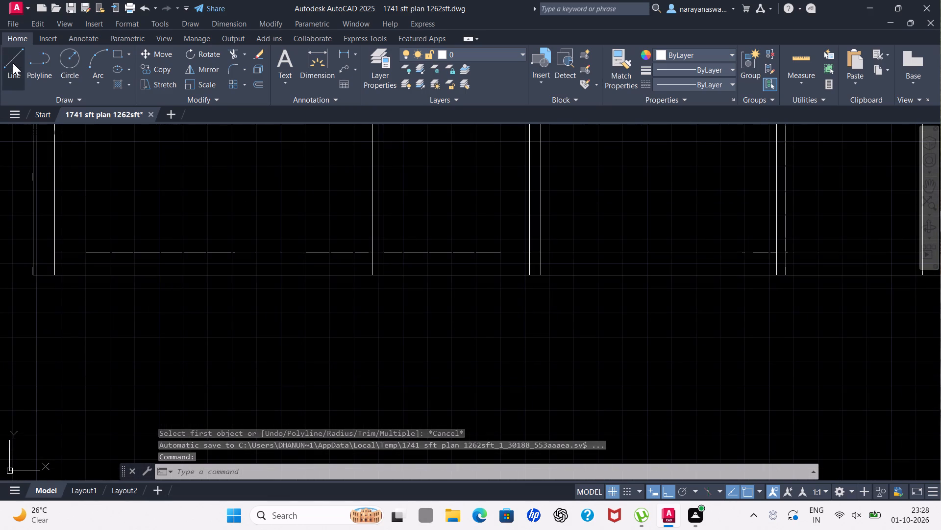
left_click(13, 63)
left_click_drag(383, 272, 383, 280)
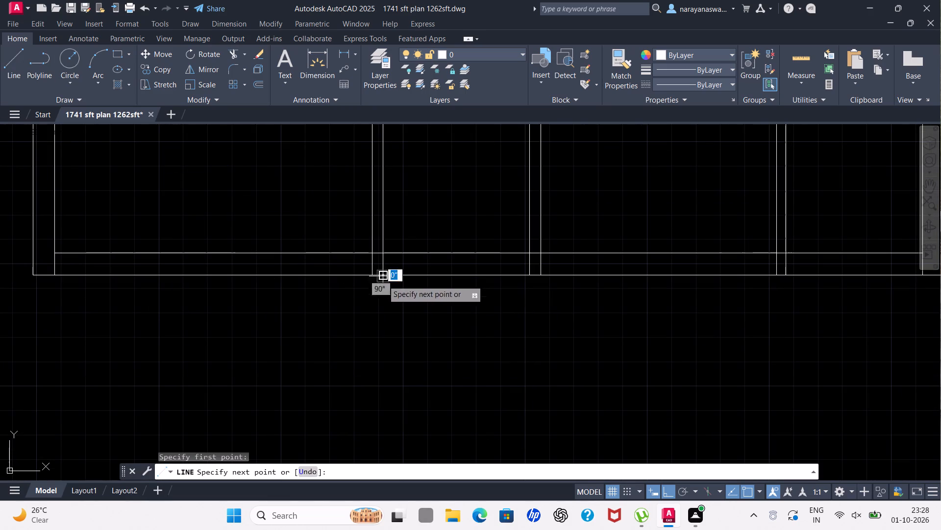
left_click(392, 355)
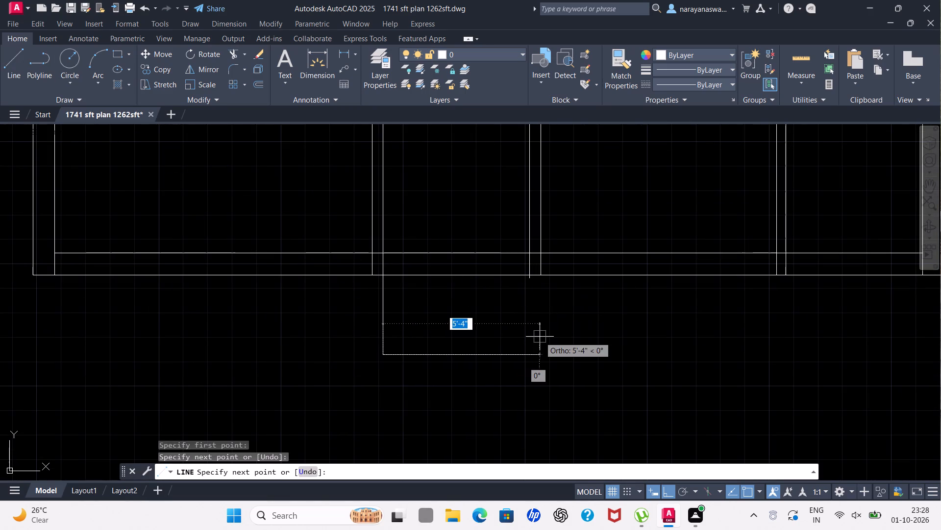
left_click(528, 355)
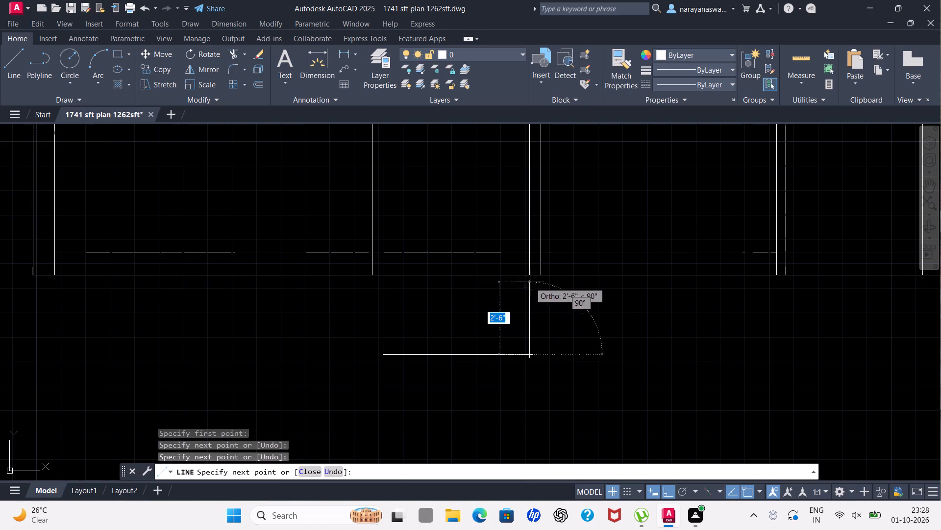
left_click(526, 273)
key("Escape")
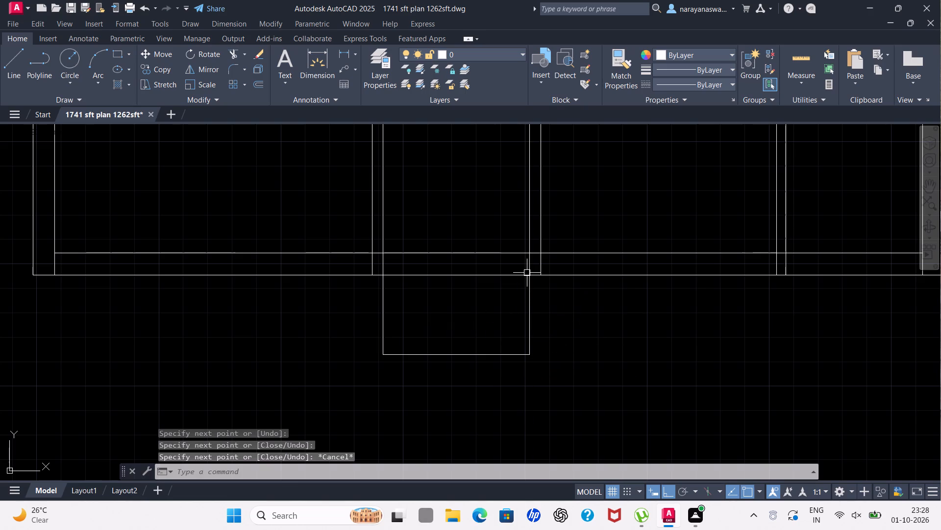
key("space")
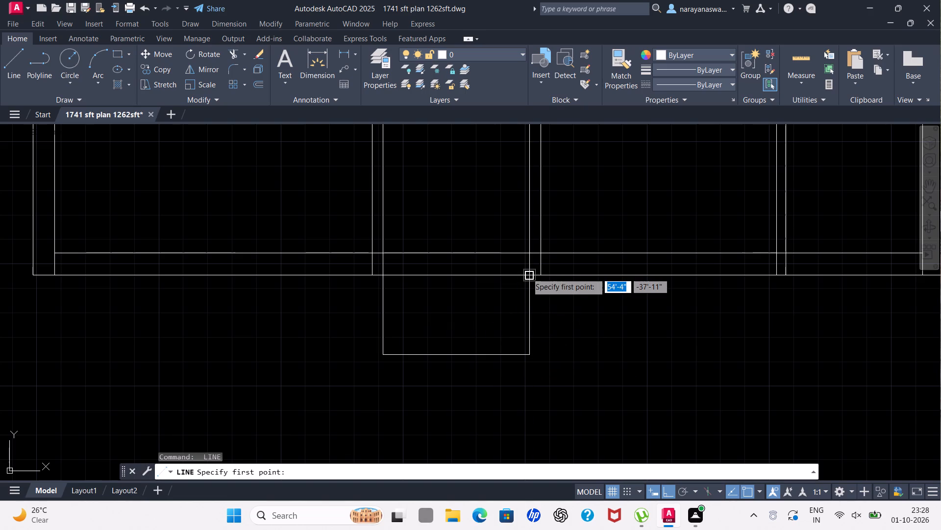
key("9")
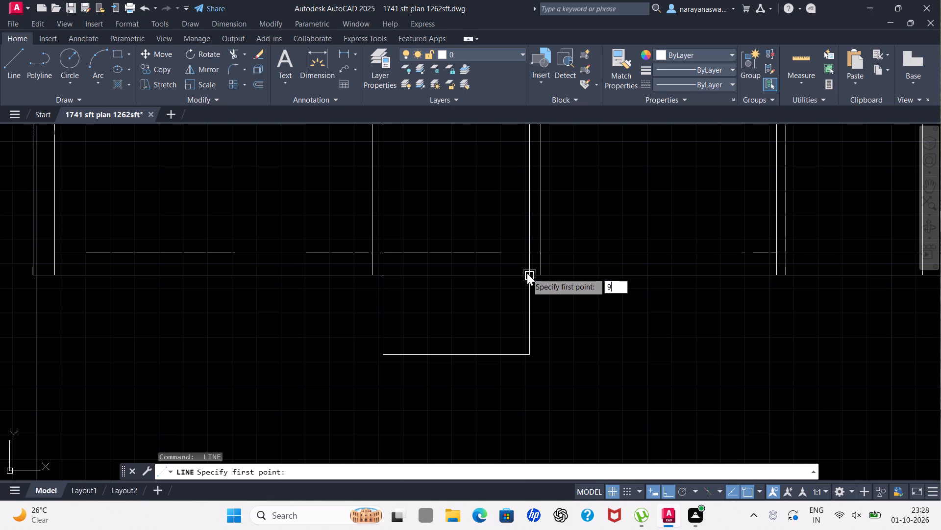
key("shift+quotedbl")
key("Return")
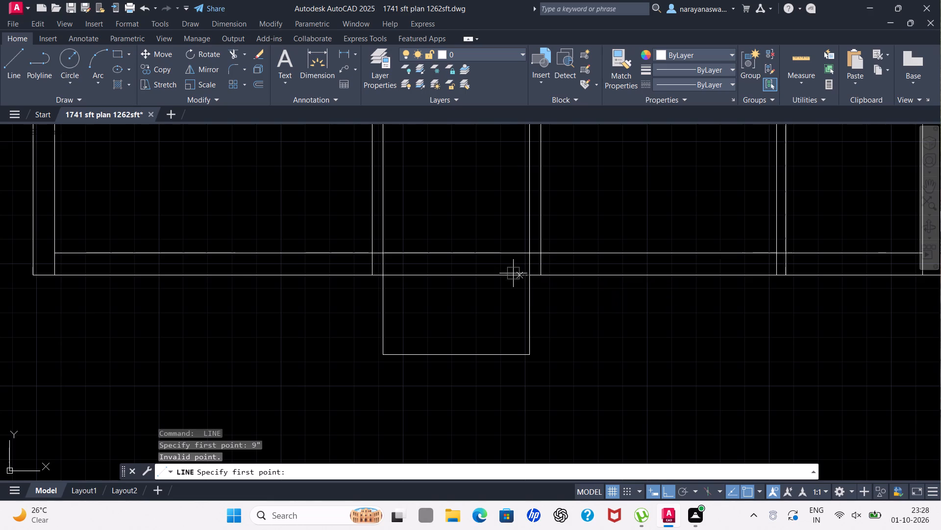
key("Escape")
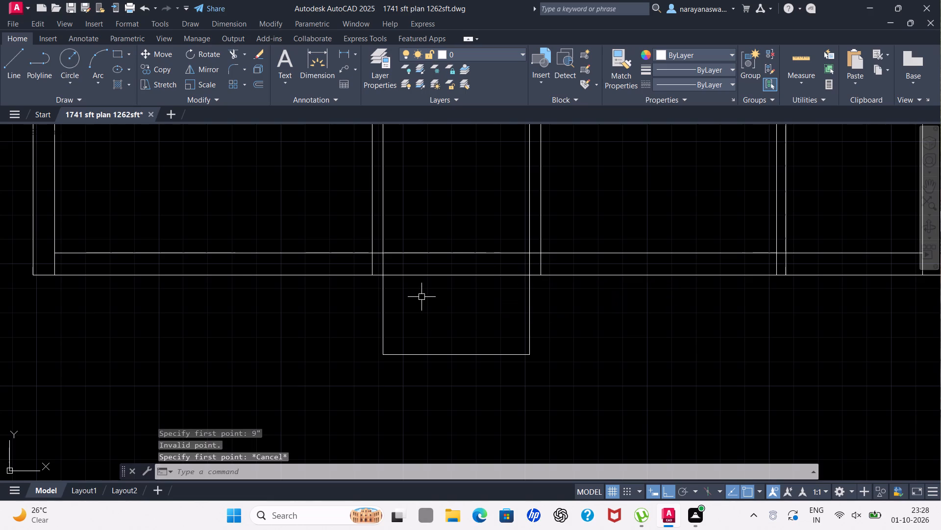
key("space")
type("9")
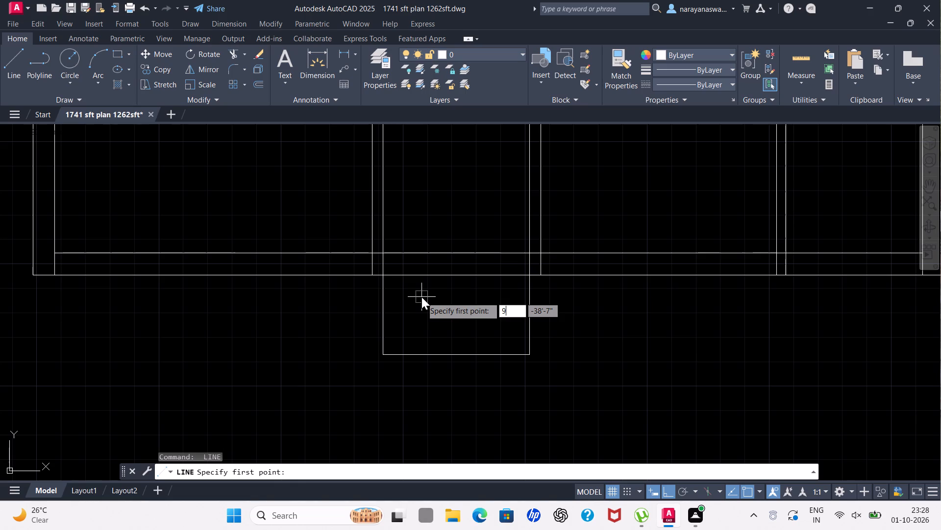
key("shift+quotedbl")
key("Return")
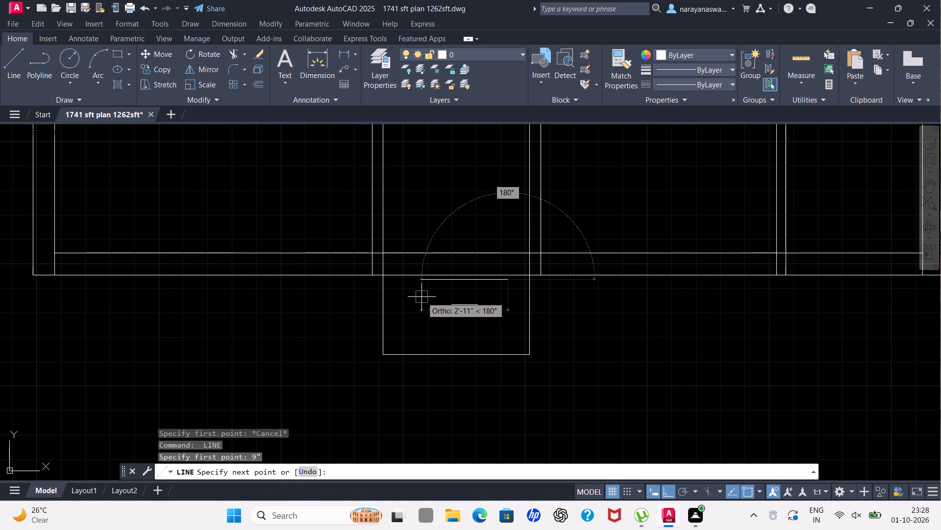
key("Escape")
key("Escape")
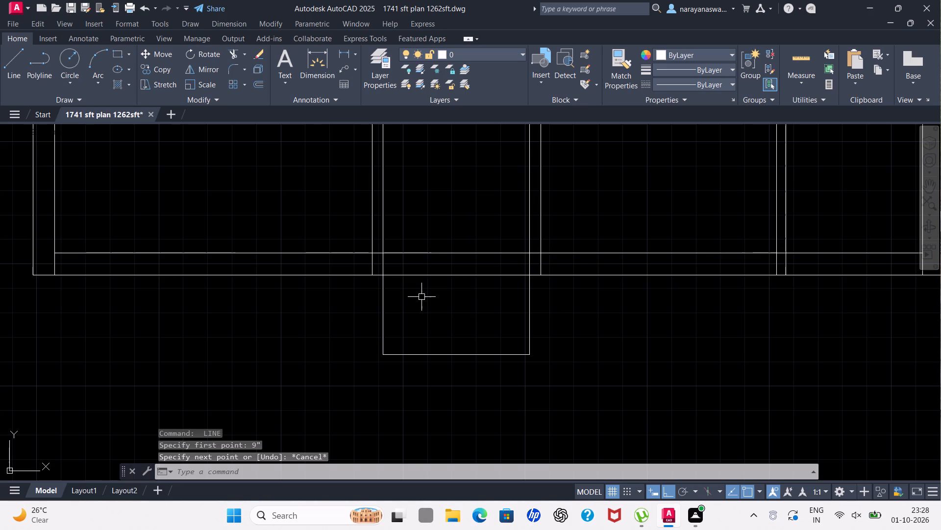
Offset the three sides of the bottom projection's outline 9" outward.
type("of")
key("Return")
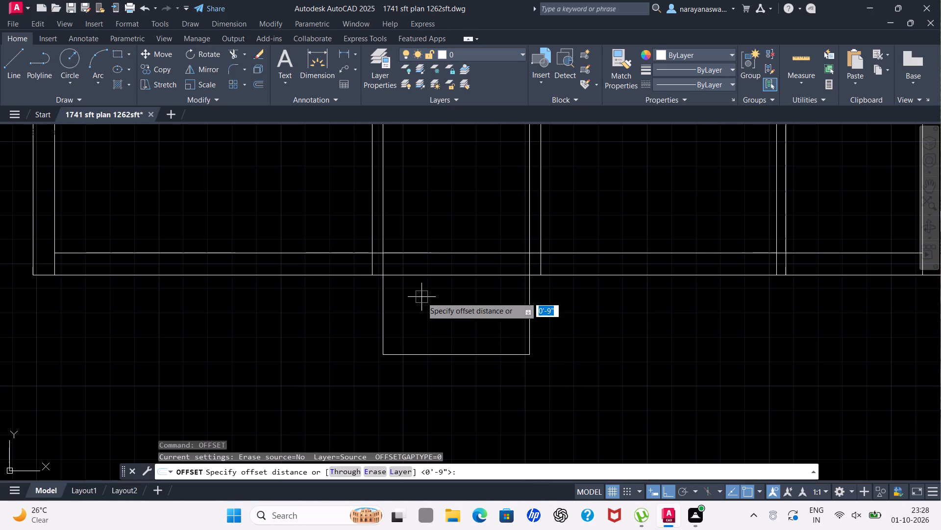
key("9")
key("shift+quotedbl")
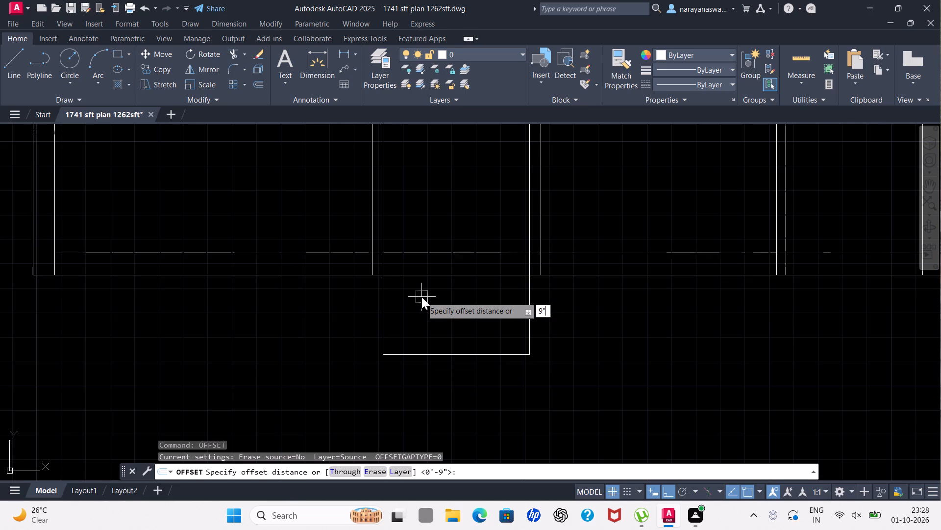
key("Return")
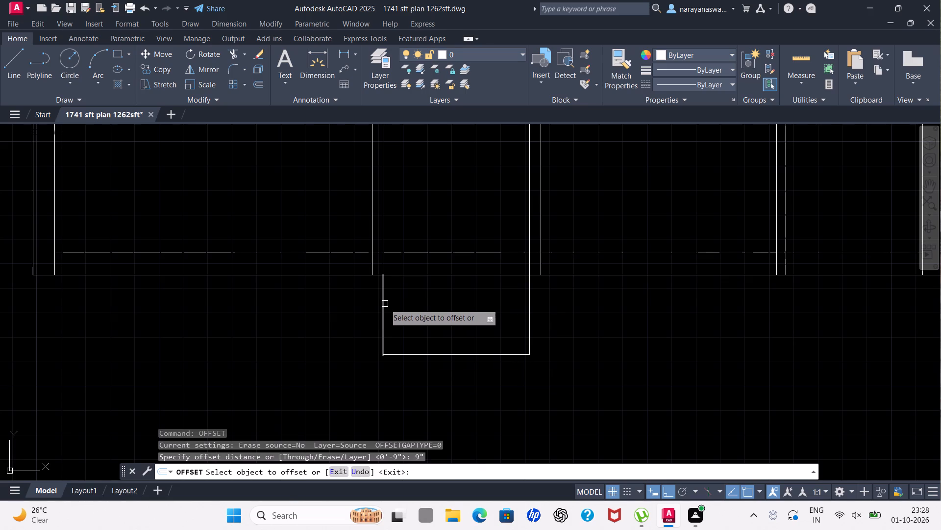
left_click(384, 306)
left_click(363, 288)
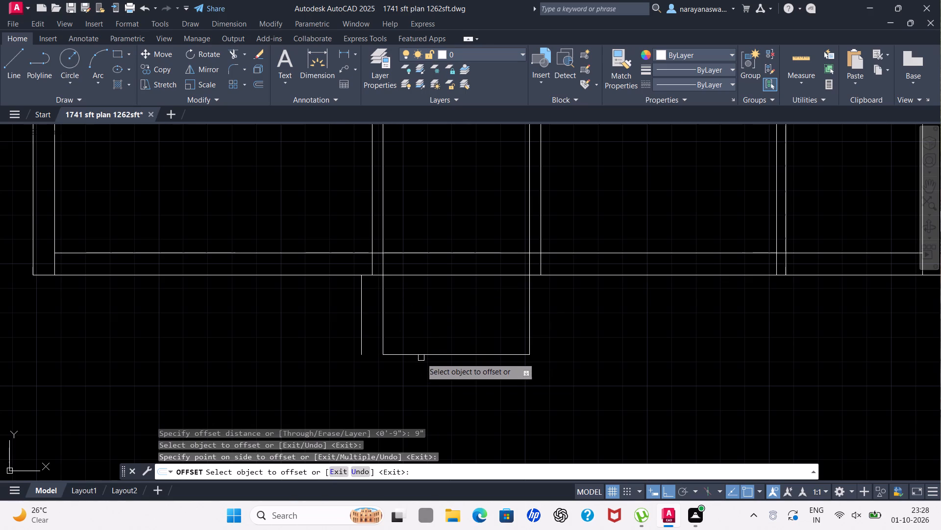
left_click(421, 355)
left_click(417, 375)
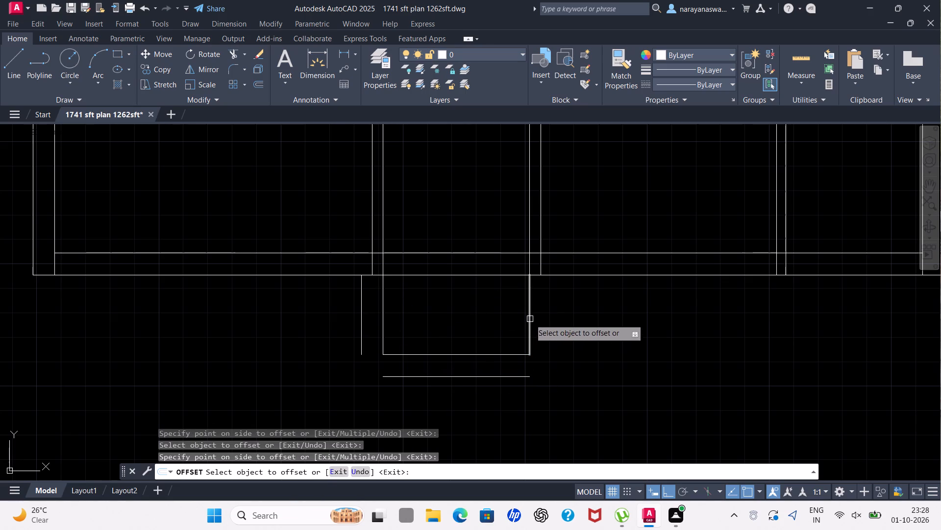
left_click(531, 318)
left_click(561, 309)
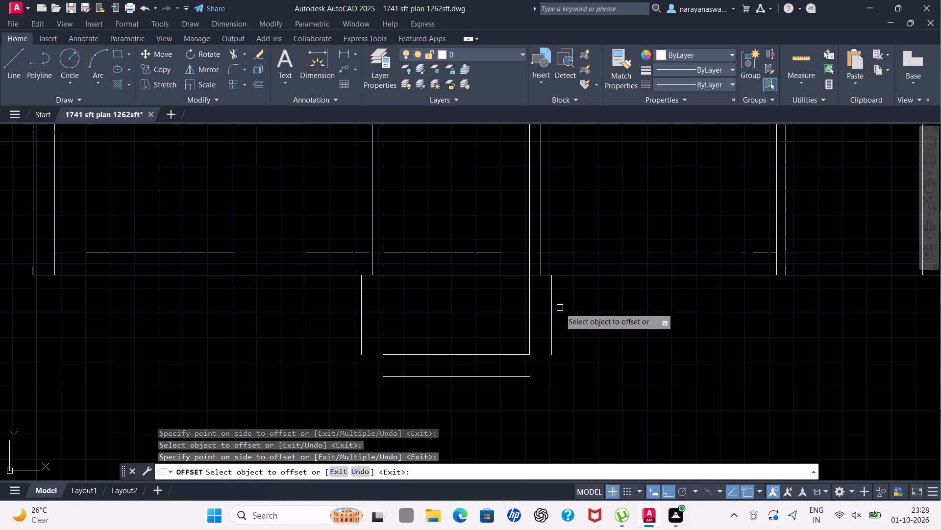
key("Escape")
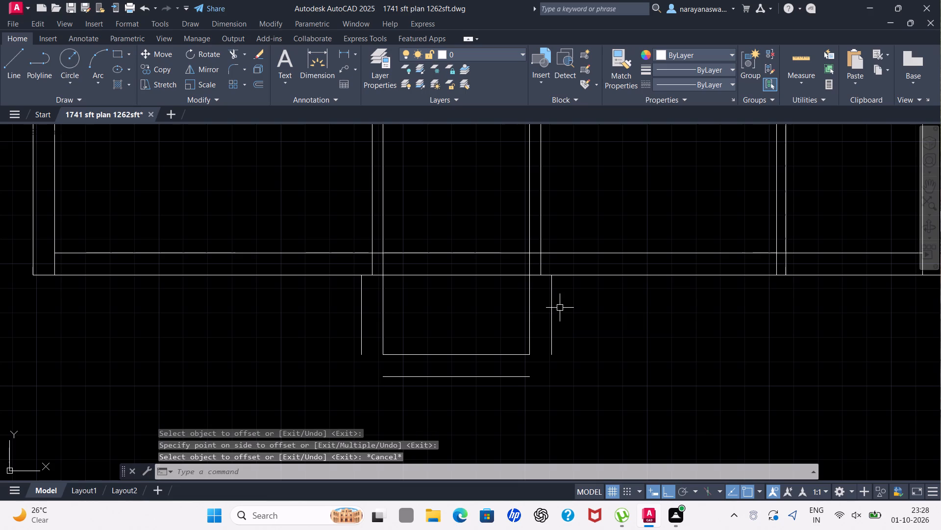
Fillet the two outer corners of the bottom projection's offset lines with zero radius to join them.
type("fi")
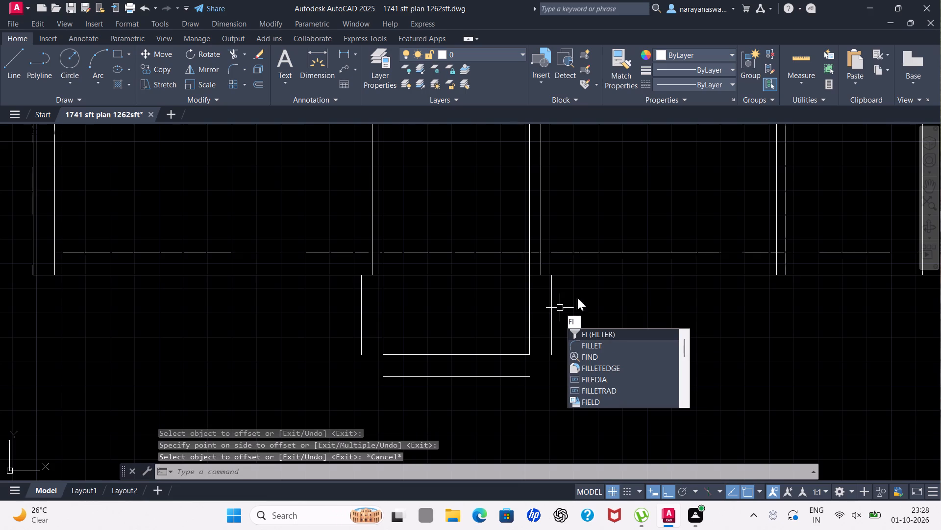
left_click(580, 343)
left_click(361, 337)
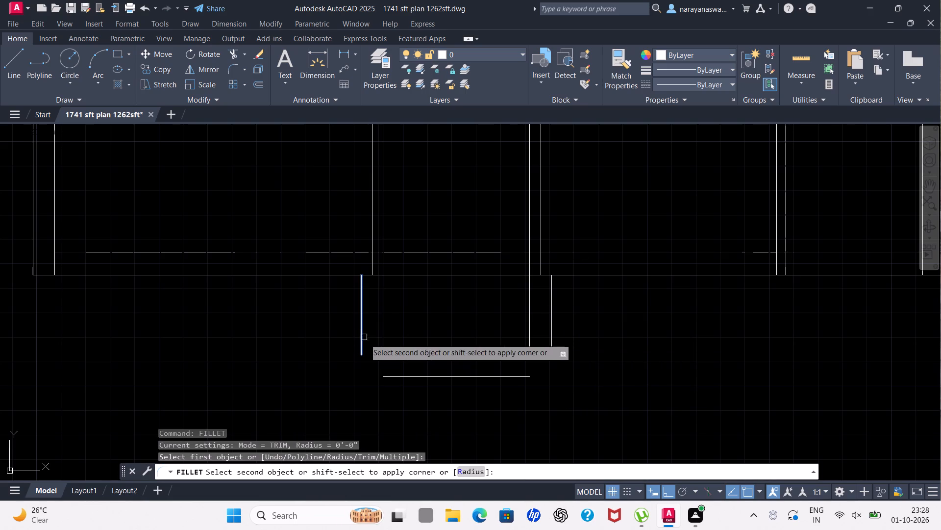
left_click(389, 377)
key("space")
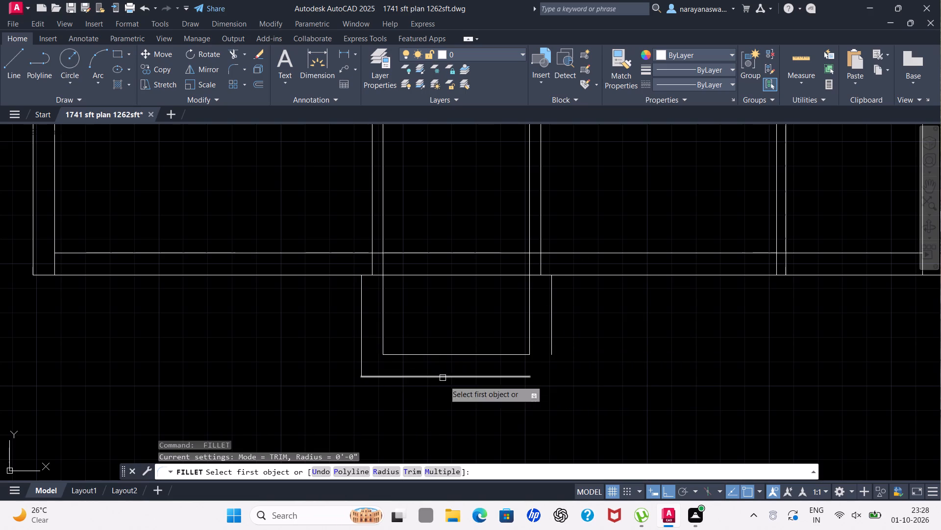
left_click(550, 344)
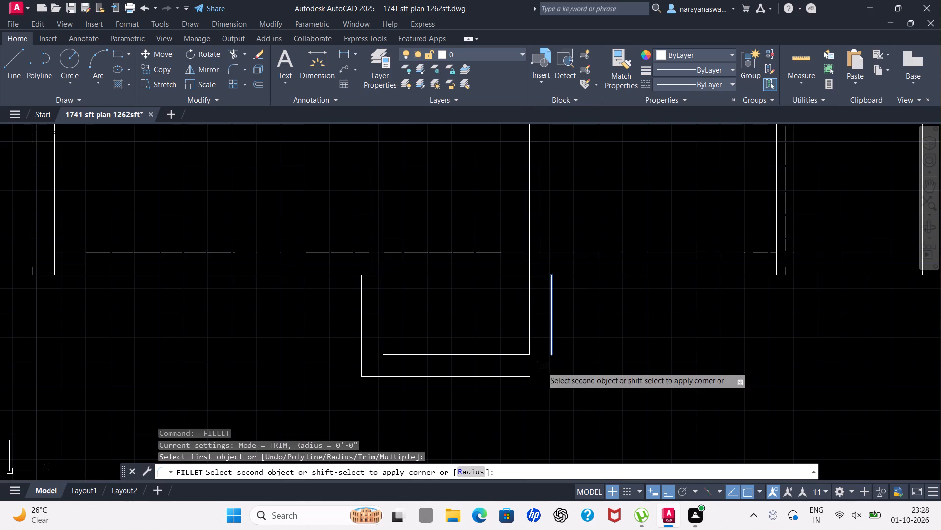
left_click(530, 377)
key("Escape")
Draw a stepped line inside the top projection: down from its inner top edge, across to the left, and down to the top wall's inner face.
scroll(583, 335, "down", 2)
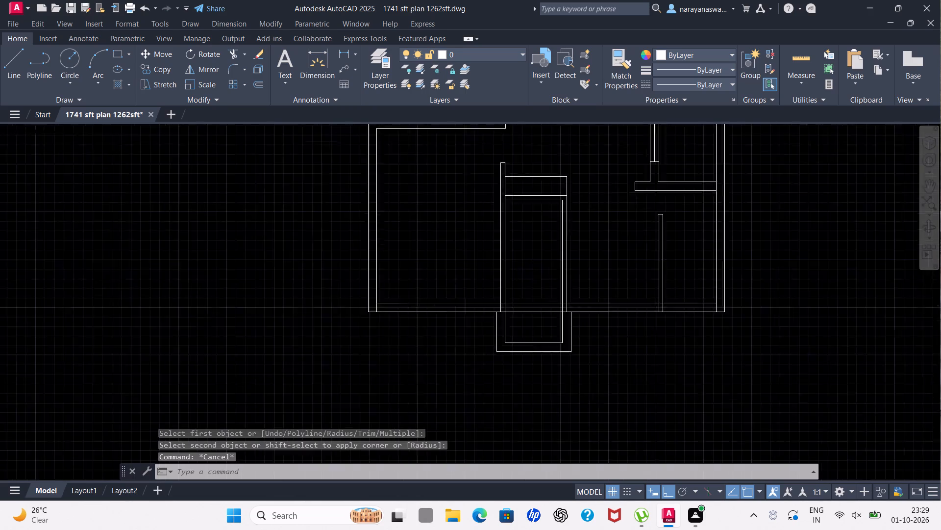
scroll(583, 337, "down", 2)
scroll(601, 173, "up", 2)
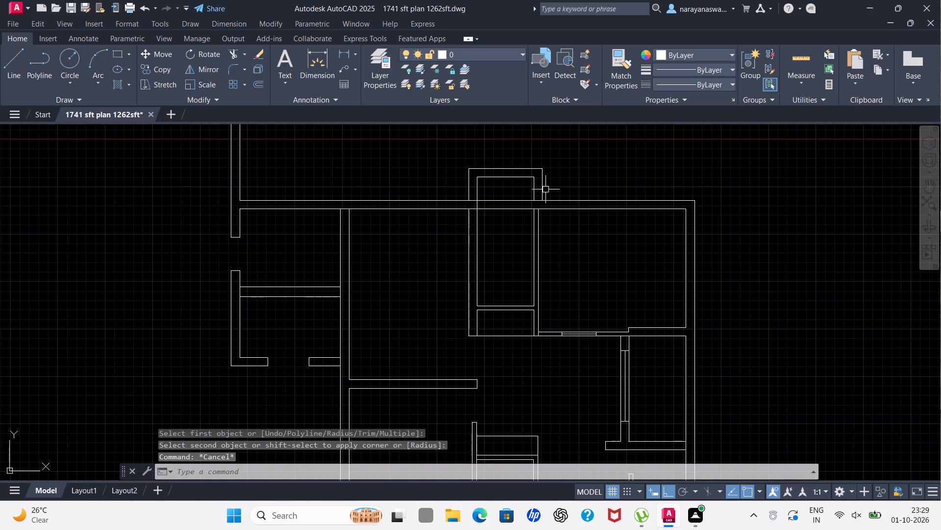
scroll(544, 164, "up", 1)
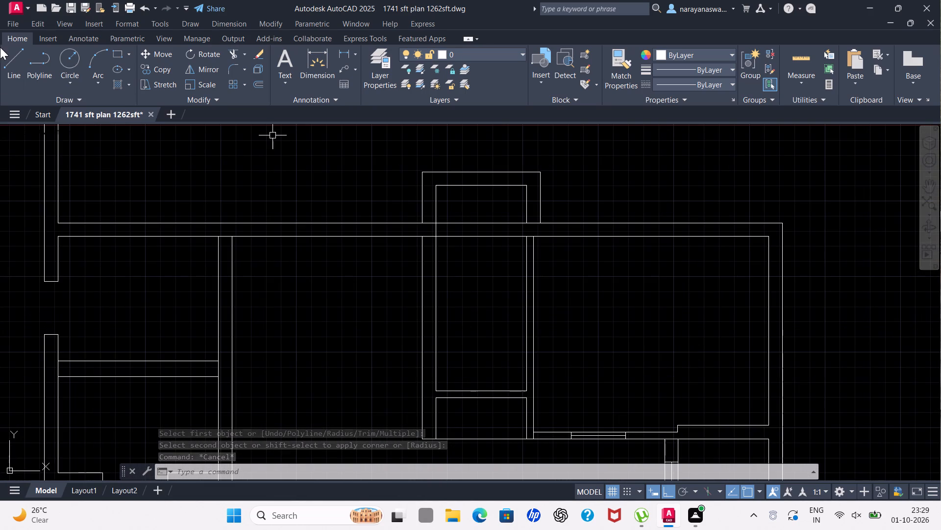
left_click(3, 62)
scroll(493, 183, "up", 2)
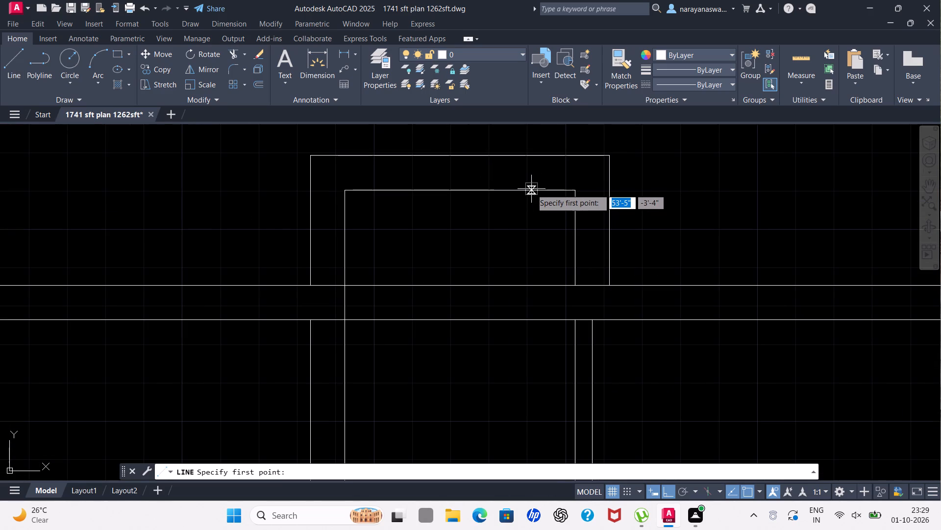
left_click_drag(528, 190, 528, 195)
left_click(533, 247)
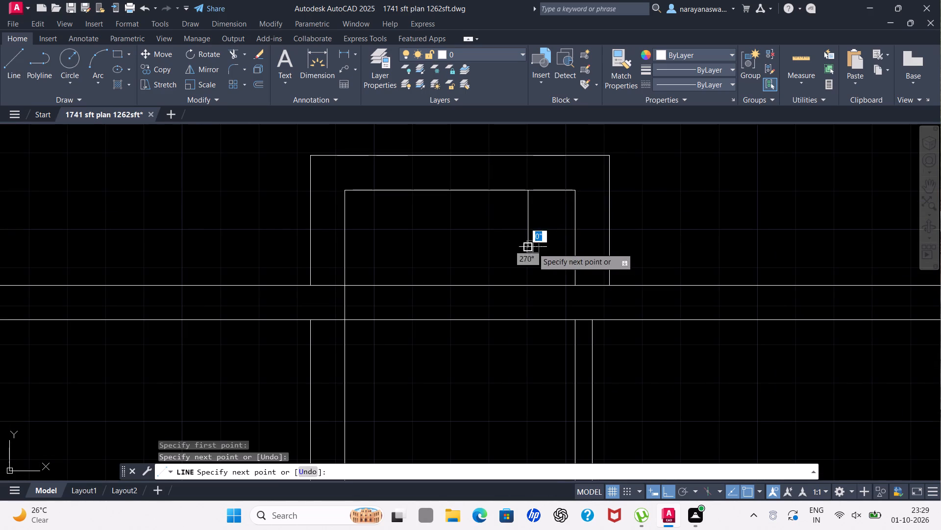
left_click(483, 251)
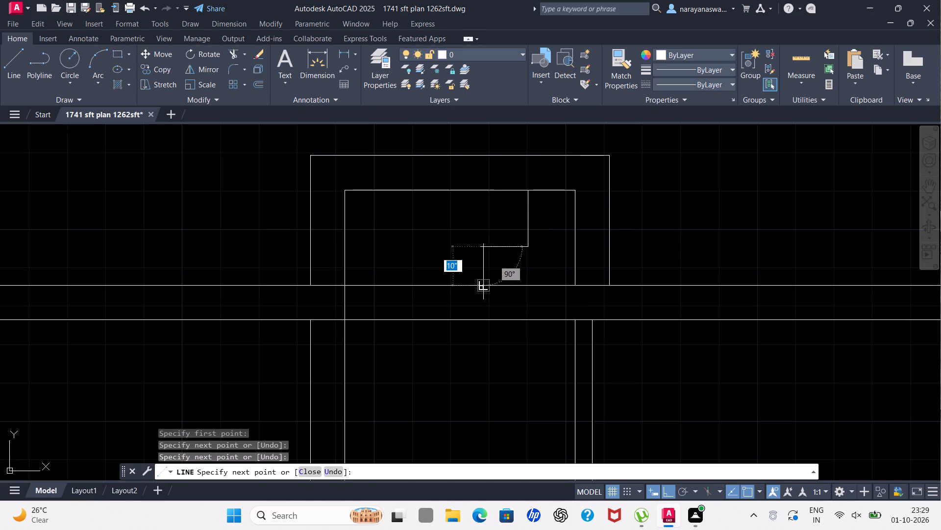
key("Escape")
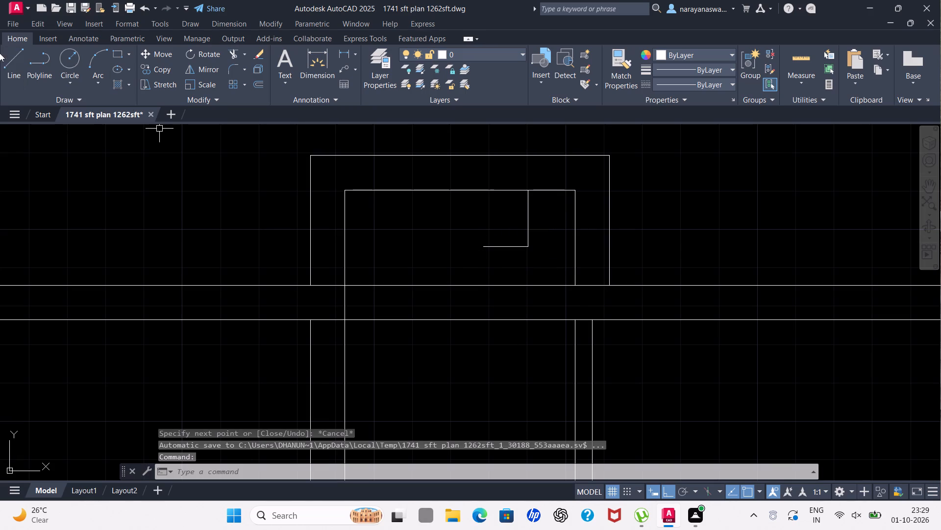
left_click(2, 56)
left_click(483, 250)
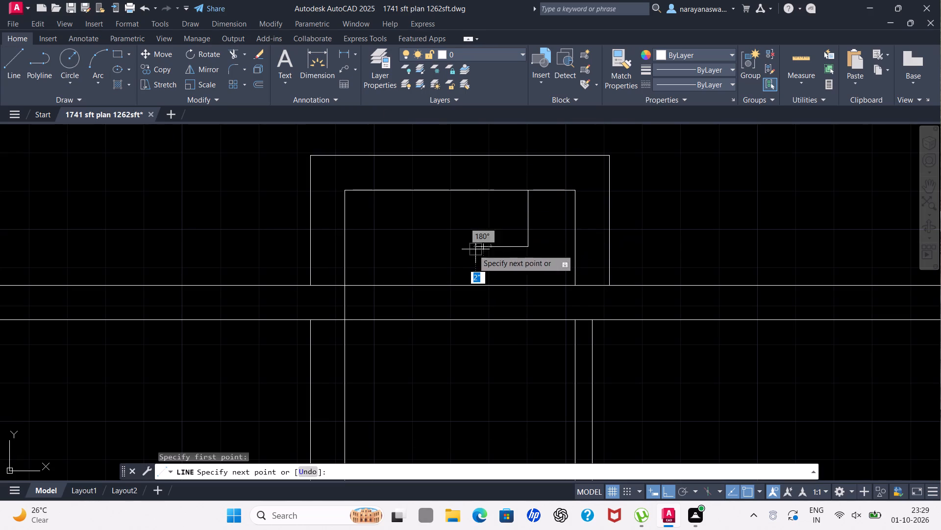
left_click(442, 250)
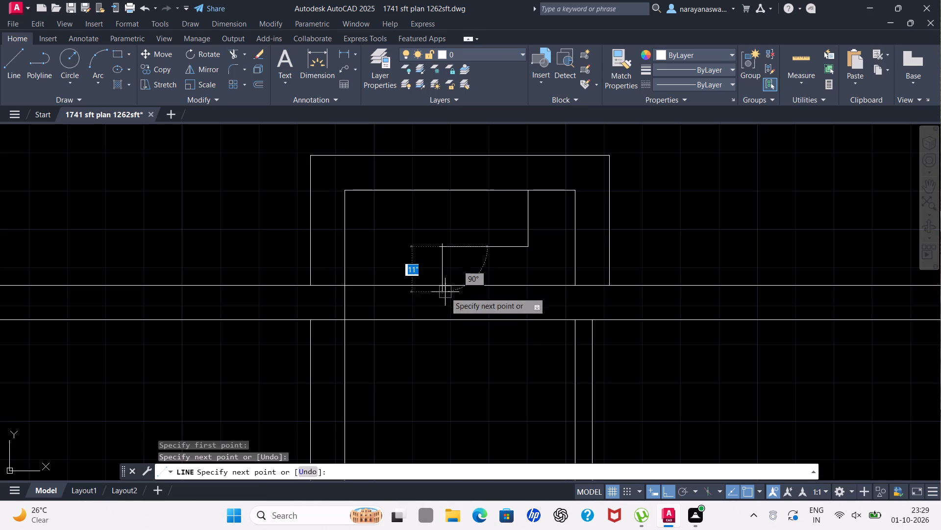
left_click(442, 317)
key("Escape")
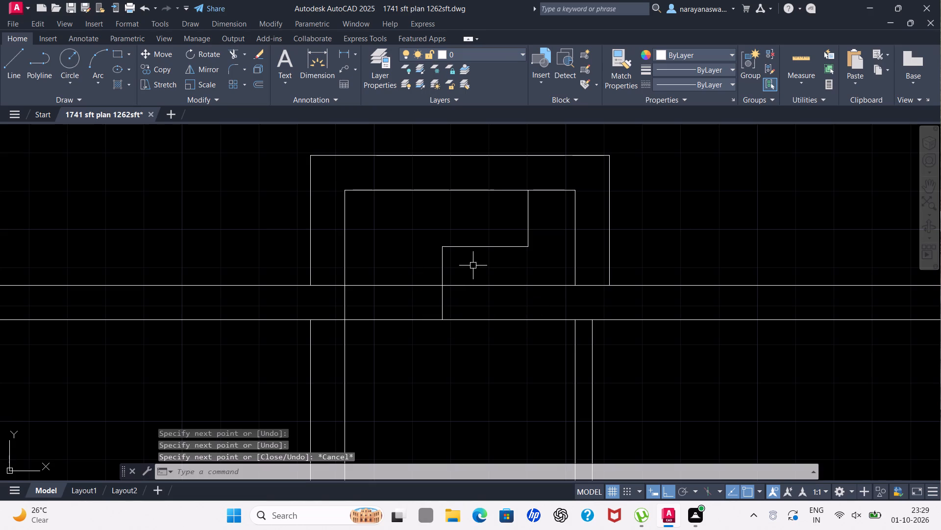
Draw two crossing diagonal lines through the small box at the top projection's inner upper-right corner.
key("space")
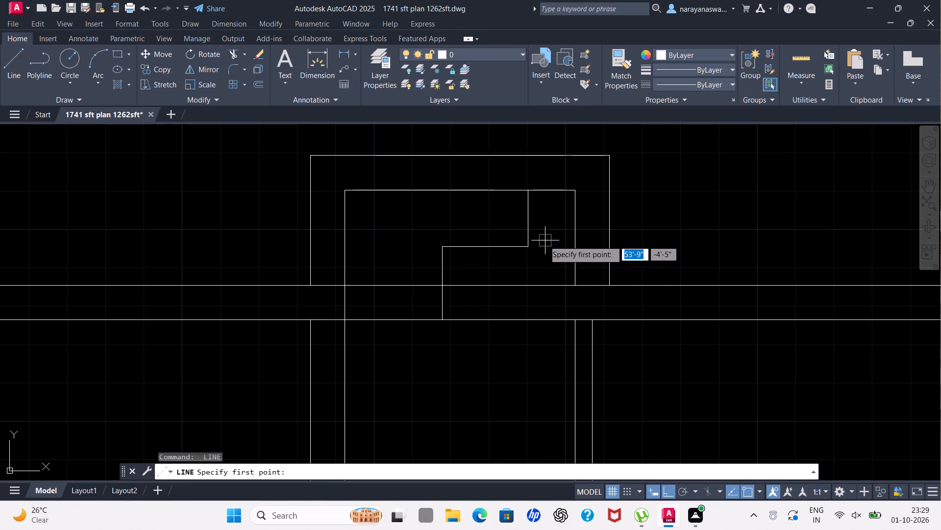
left_click_drag(531, 246, 541, 241)
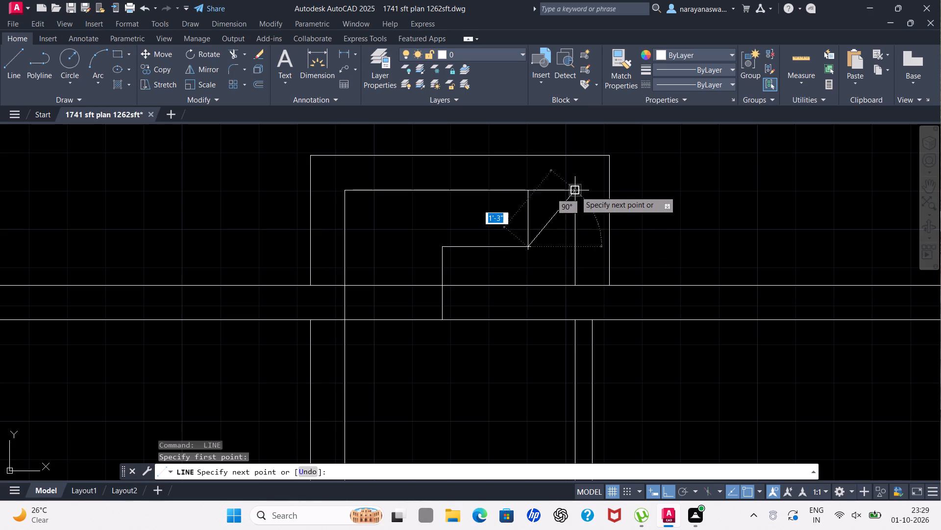
left_click(575, 191)
key("space")
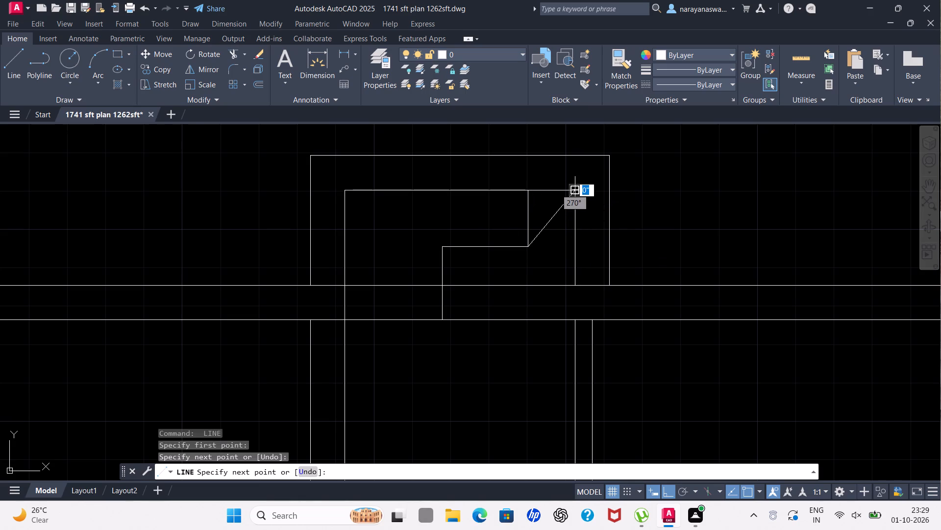
key("space")
left_click_drag(527, 190, 533, 198)
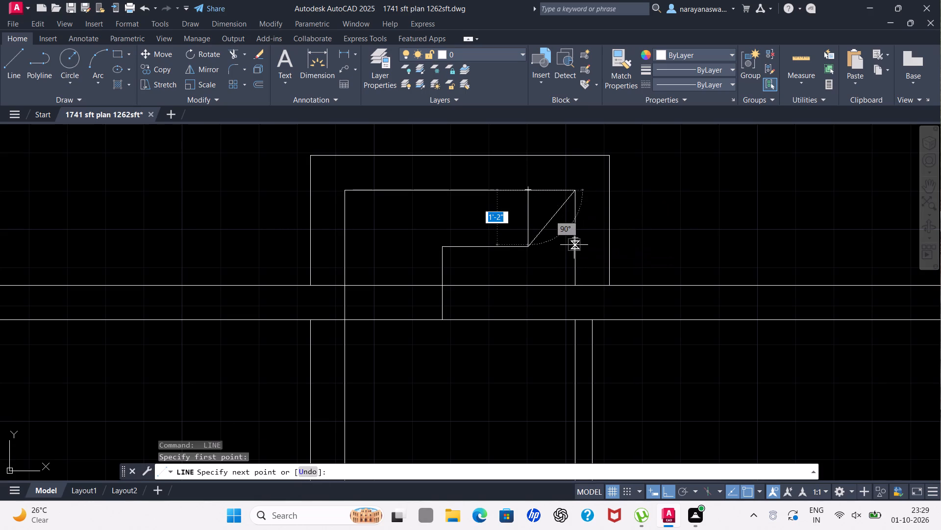
left_click(570, 249)
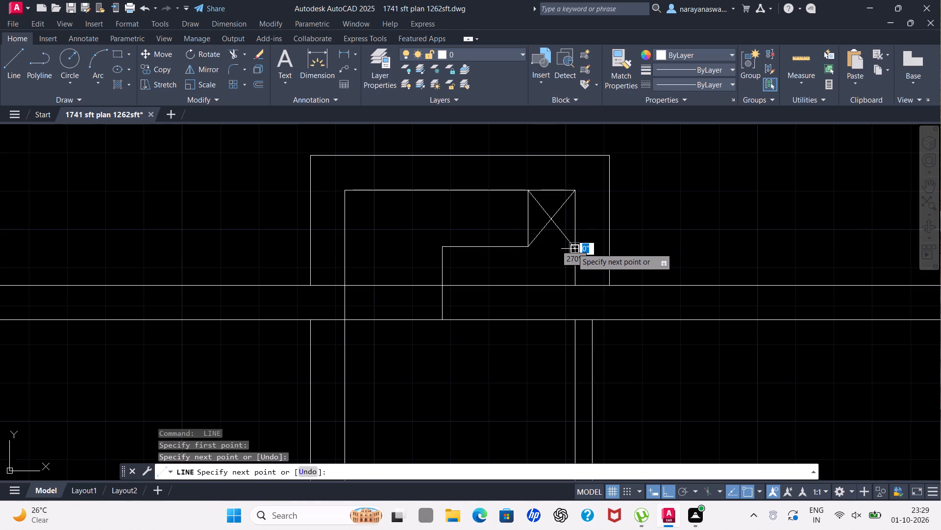
key("space")
Draw two crossing diagonal lines through the wider area below the top projection's stepped line, down to the top wall's outer face.
key("space")
left_click(573, 249)
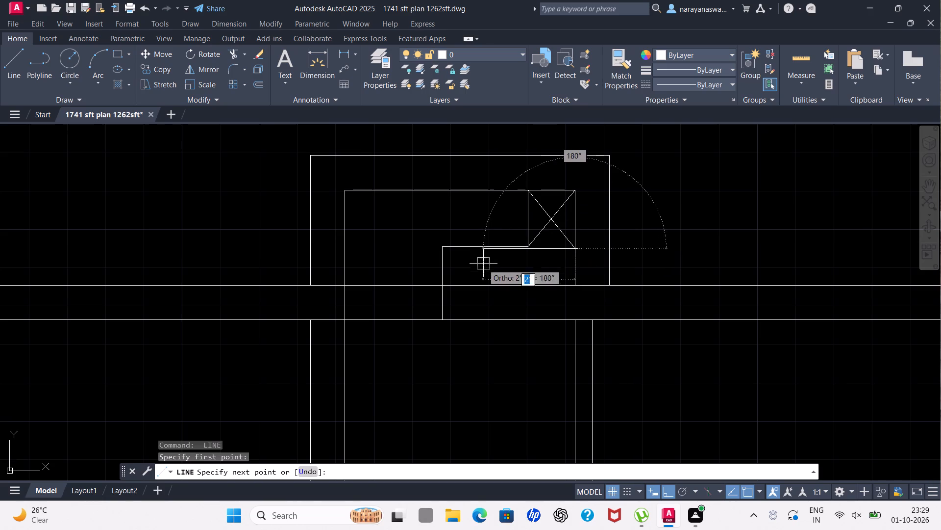
left_click(444, 279)
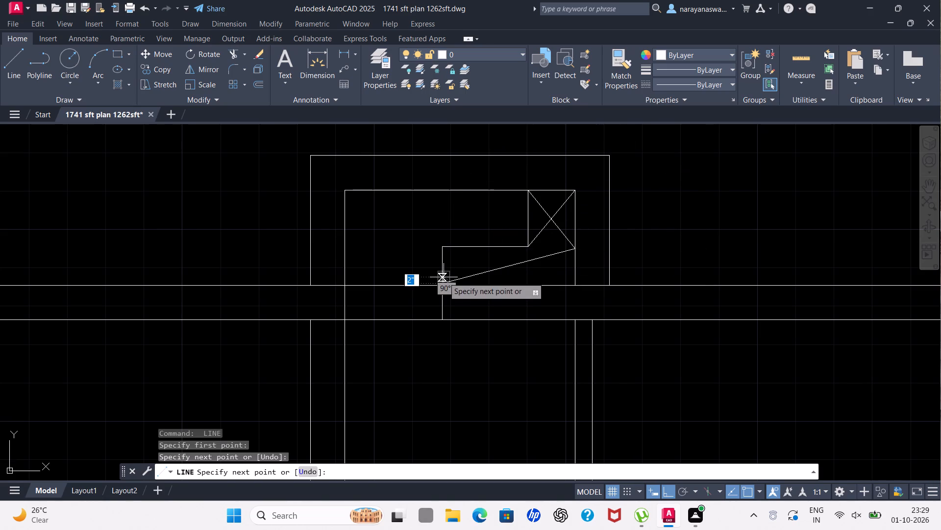
key("Escape")
scroll(447, 276, "down", 3)
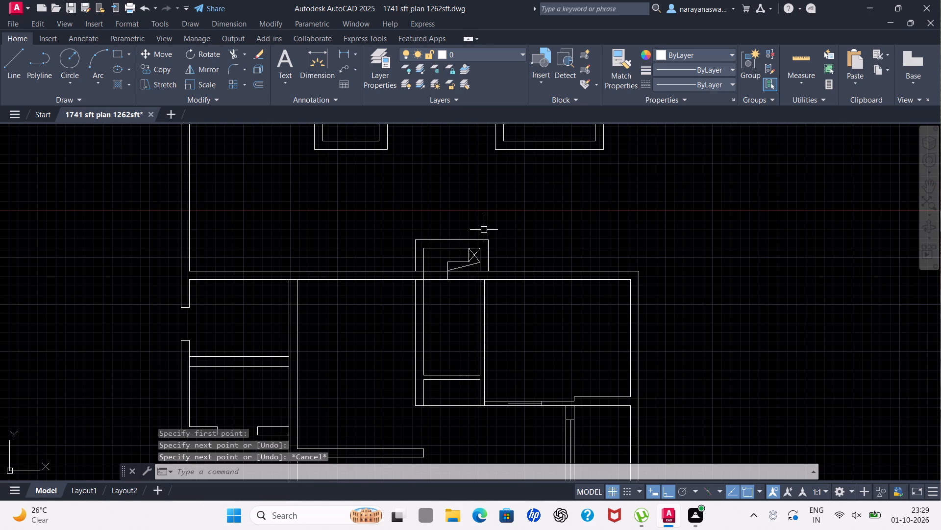
scroll(477, 283, "up", 2)
scroll(468, 218, "up", 1)
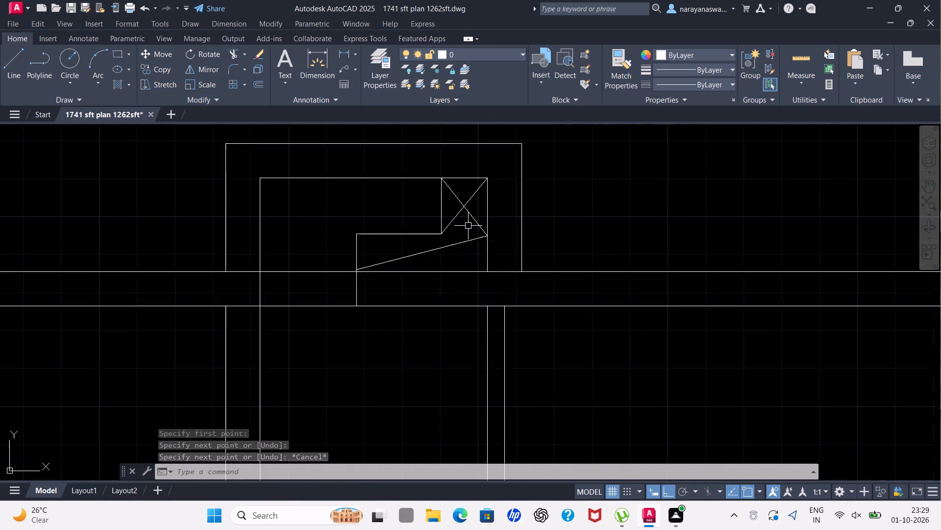
scroll(468, 226, "up", 1)
scroll(471, 240, "down", 2)
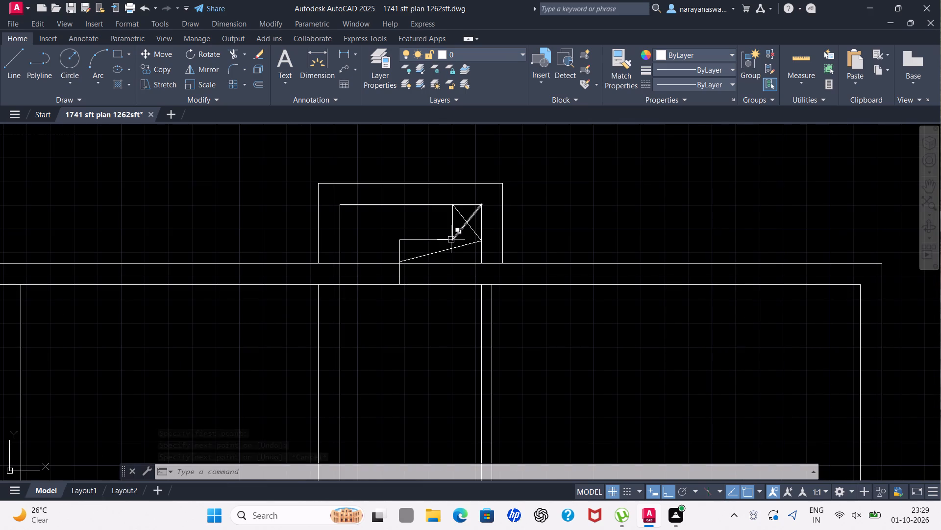
key("space")
left_click(401, 242)
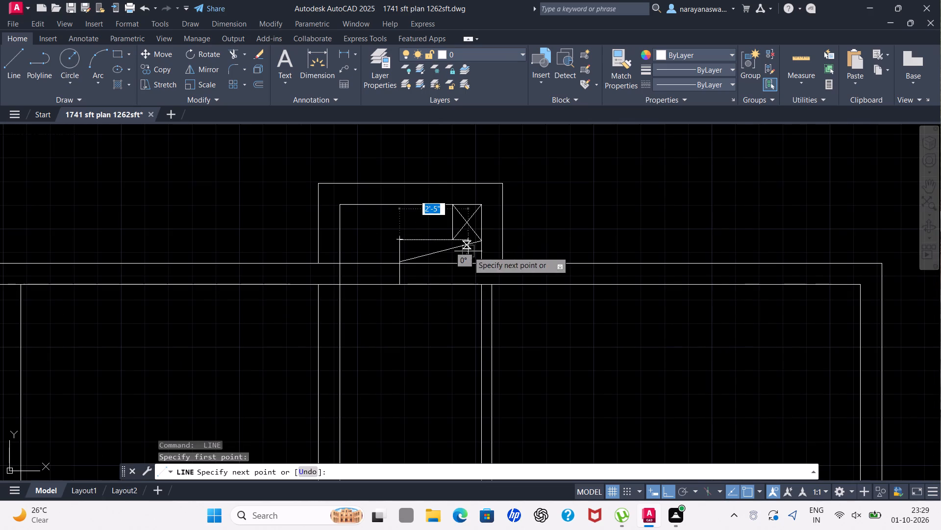
left_click(478, 263)
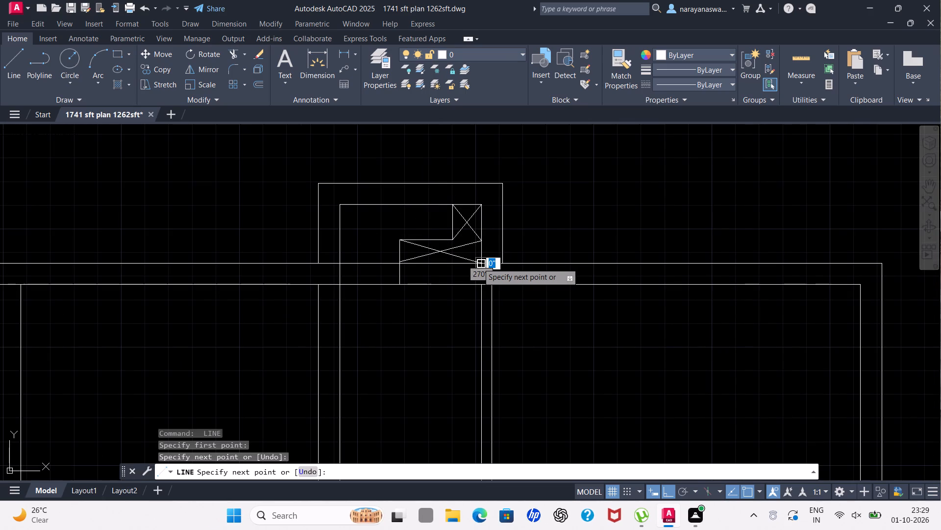
key("Escape")
Draw a stepped line inside the bottom projection: up from its inner bottom edge, left about 1'-4", and up to the bottom wall's outer face.
scroll(480, 256, "down", 4)
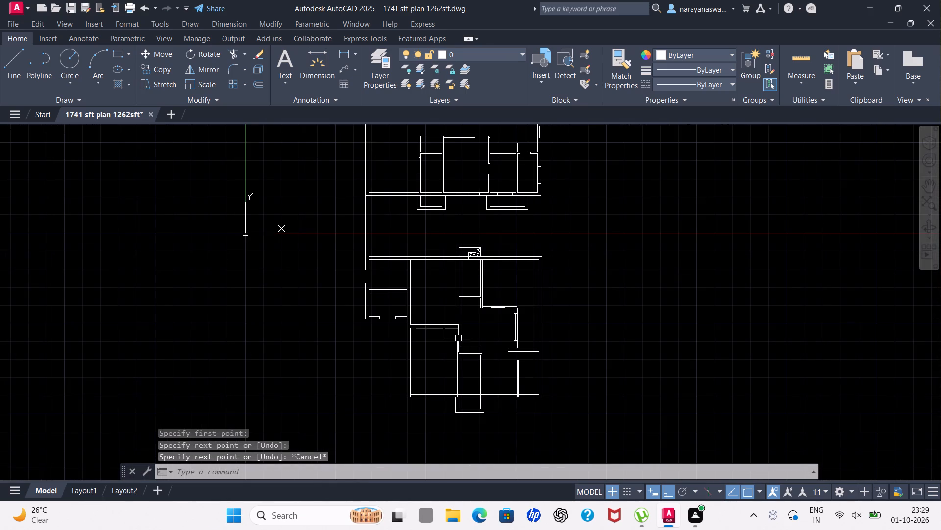
scroll(508, 422, "up", 1)
scroll(505, 402, "down", 1)
scroll(471, 421, "up", 1)
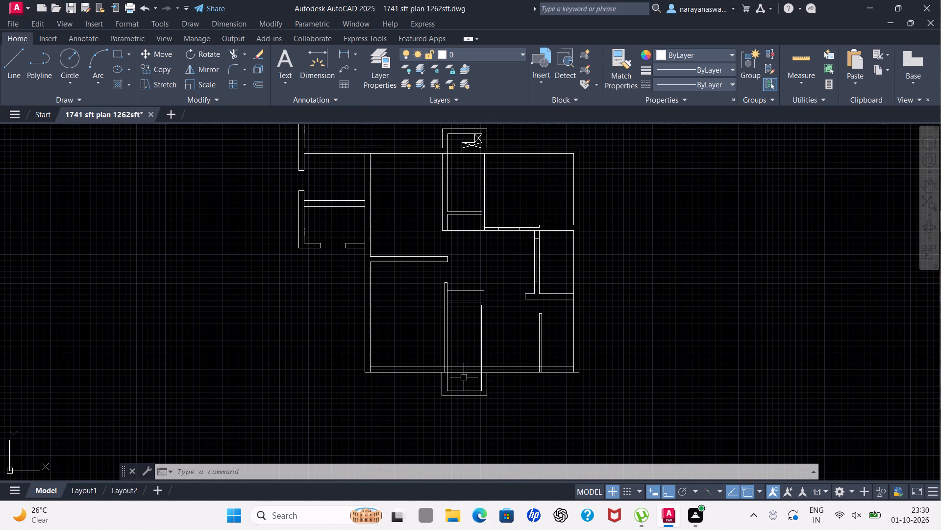
scroll(464, 377, "down", 1)
scroll(462, 402, "up", 1)
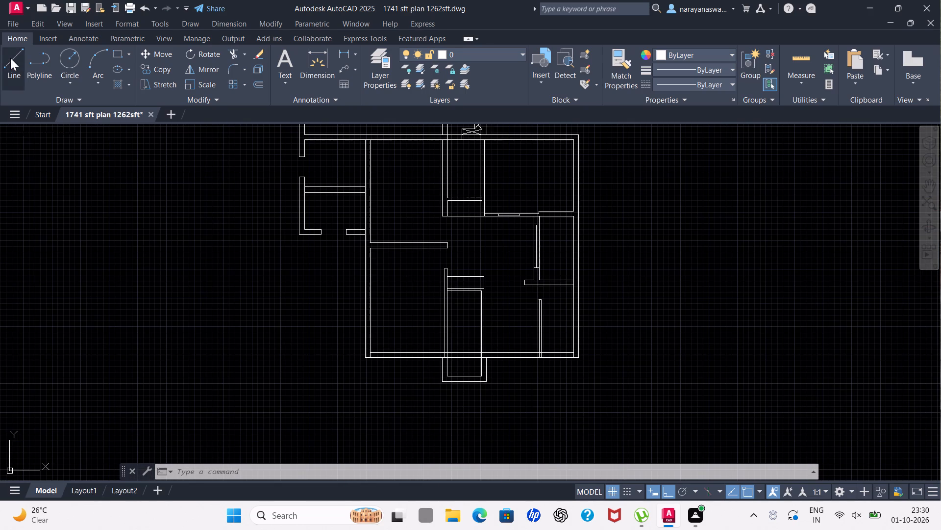
left_click(10, 58)
scroll(475, 375, "down", 1)
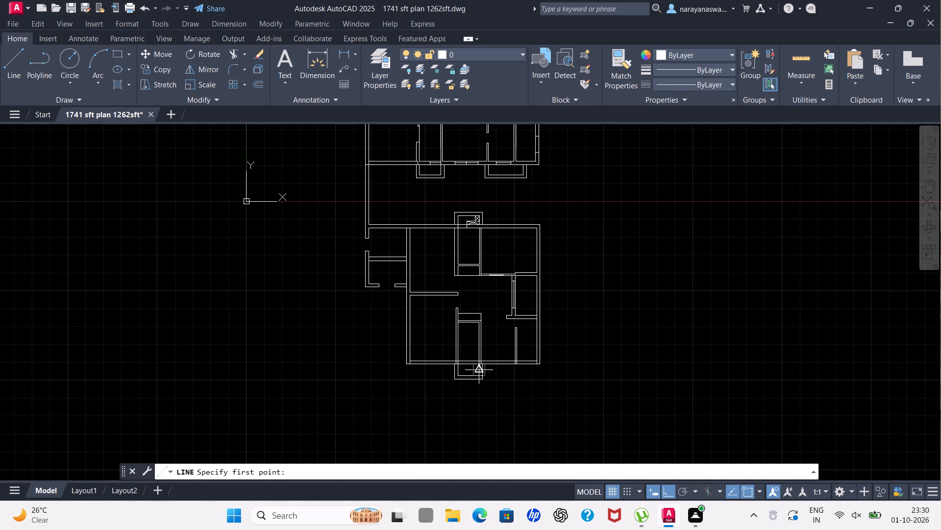
scroll(465, 383, "up", 3)
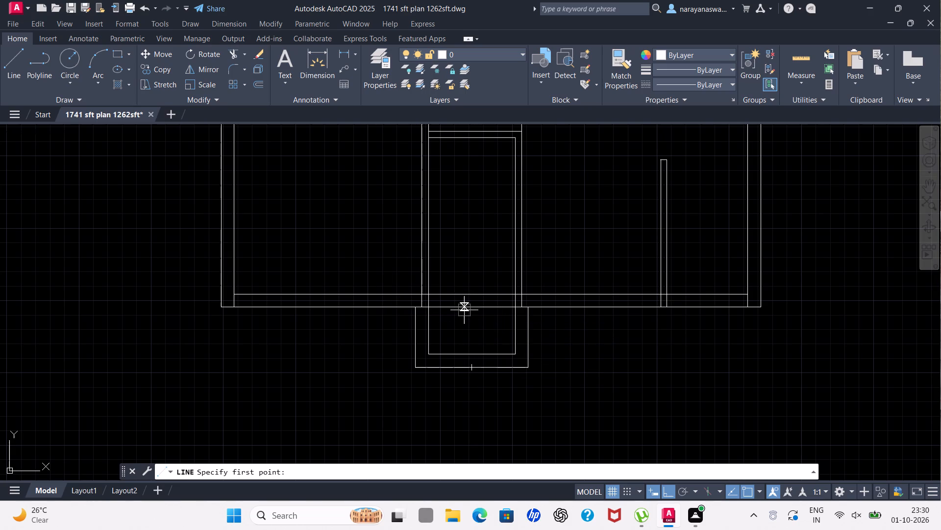
scroll(457, 327, "down", 2)
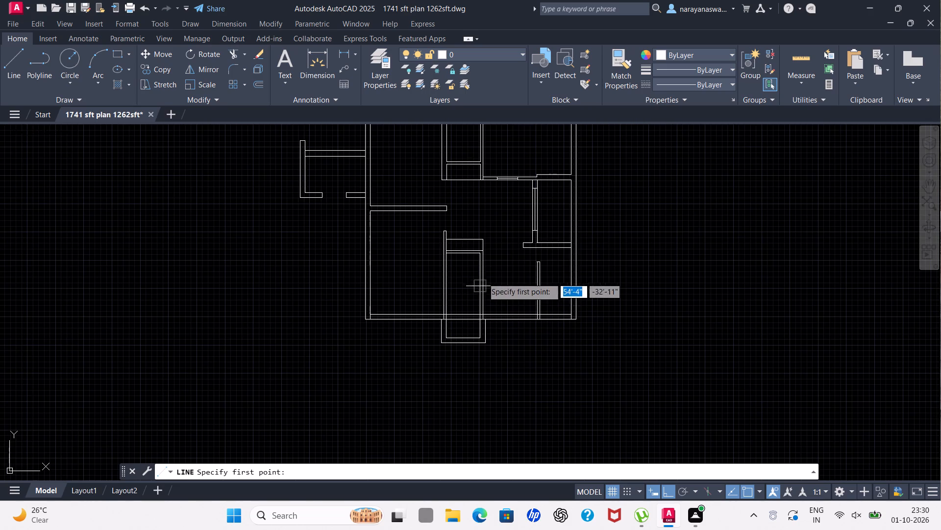
scroll(463, 254, "down", 1)
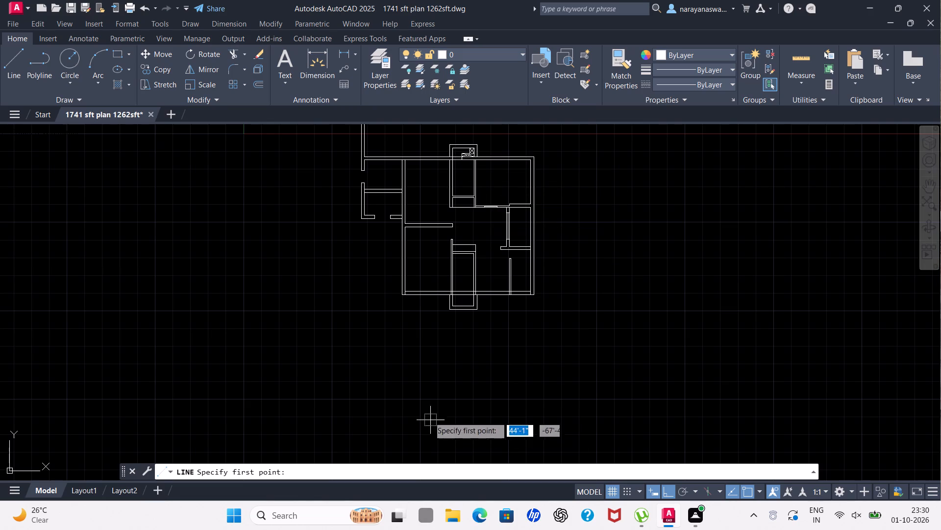
scroll(465, 303, "up", 2)
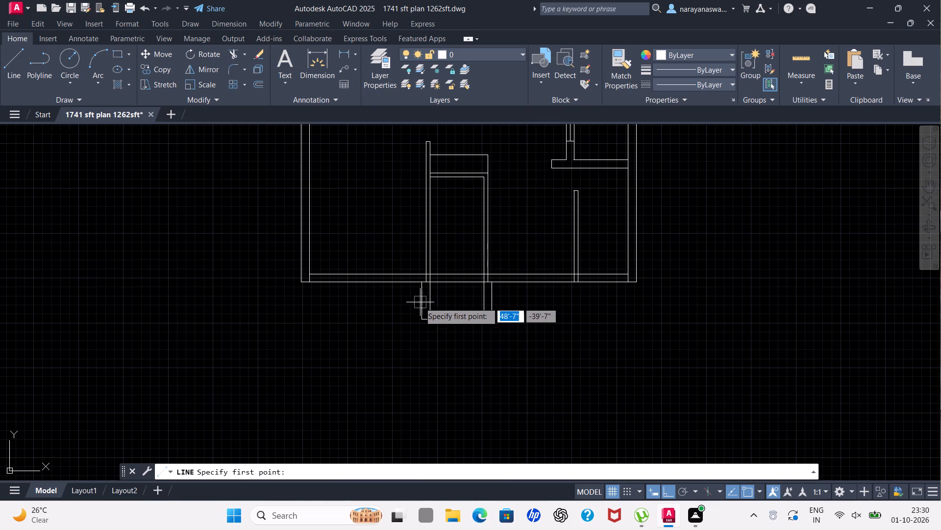
scroll(420, 302, "up", 2)
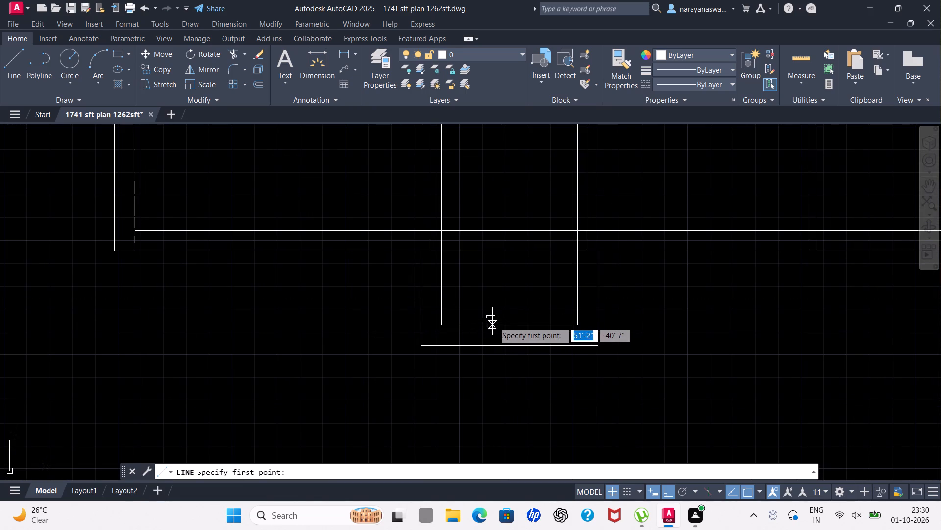
left_click_drag(502, 323, 503, 315)
left_click(503, 287)
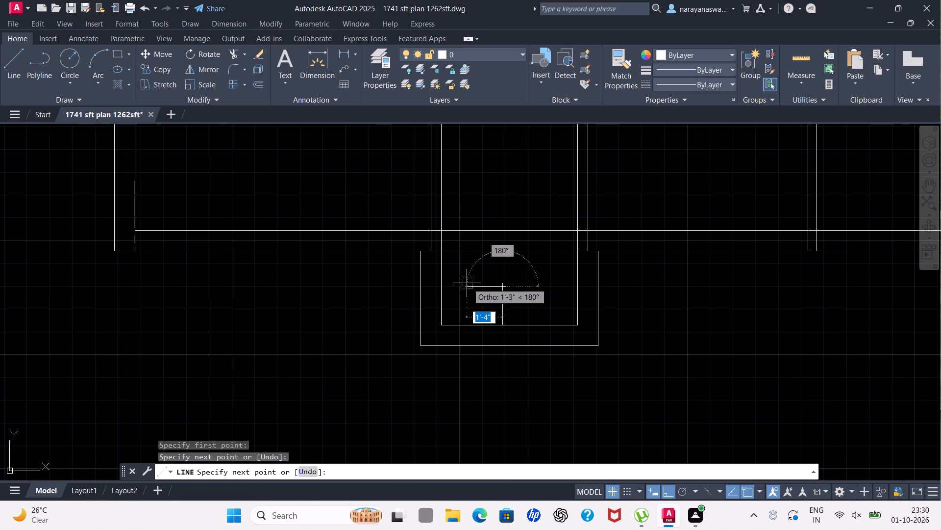
left_click(464, 284)
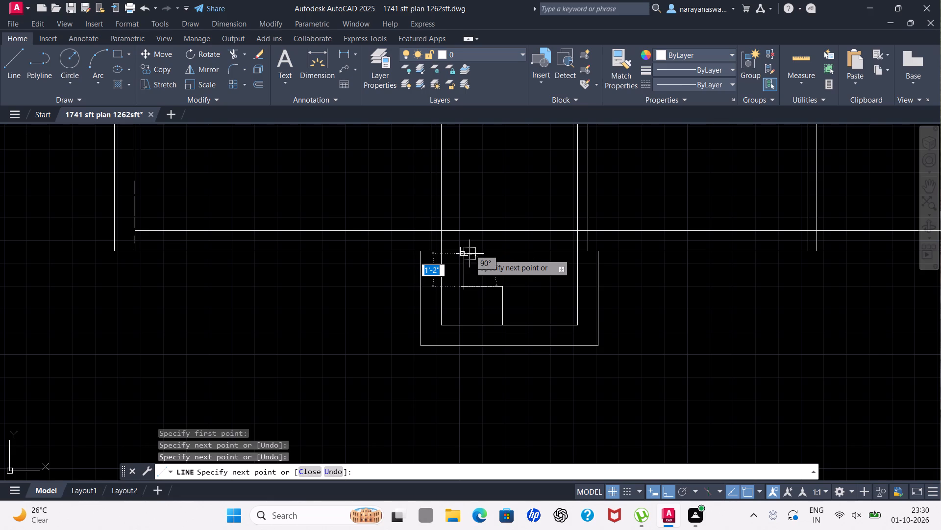
left_click(465, 249)
key("Escape")
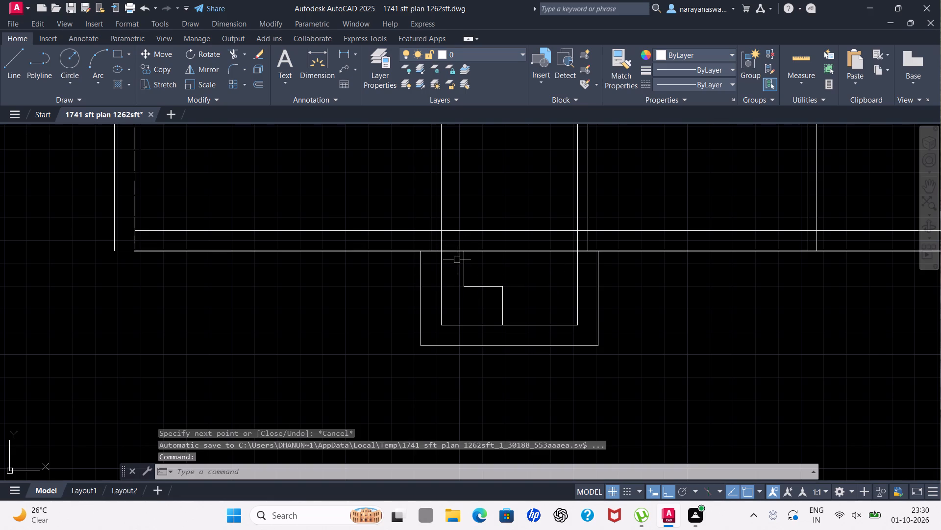
Draw two crossing diagonal lines through the wider box at the bottom projection's inner lower-left corner.
left_click(0, 61)
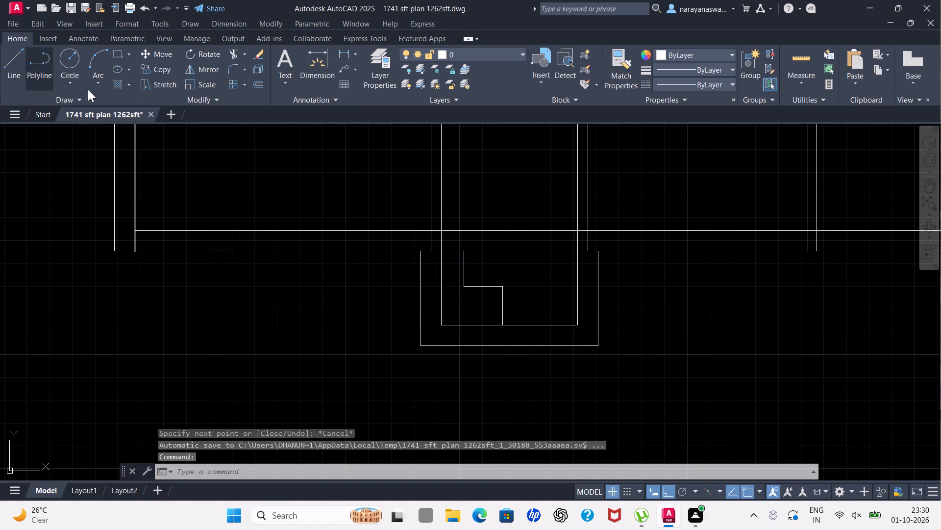
left_click(3, 56)
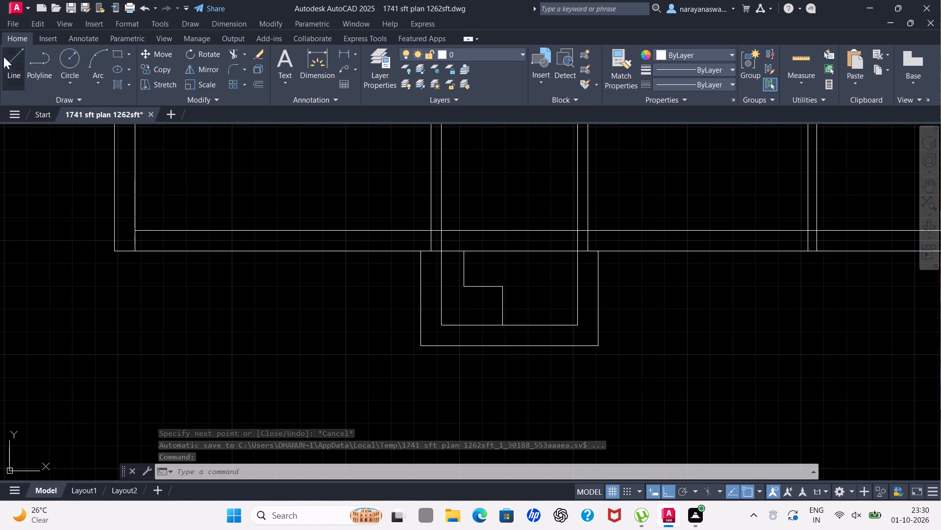
left_click(498, 322)
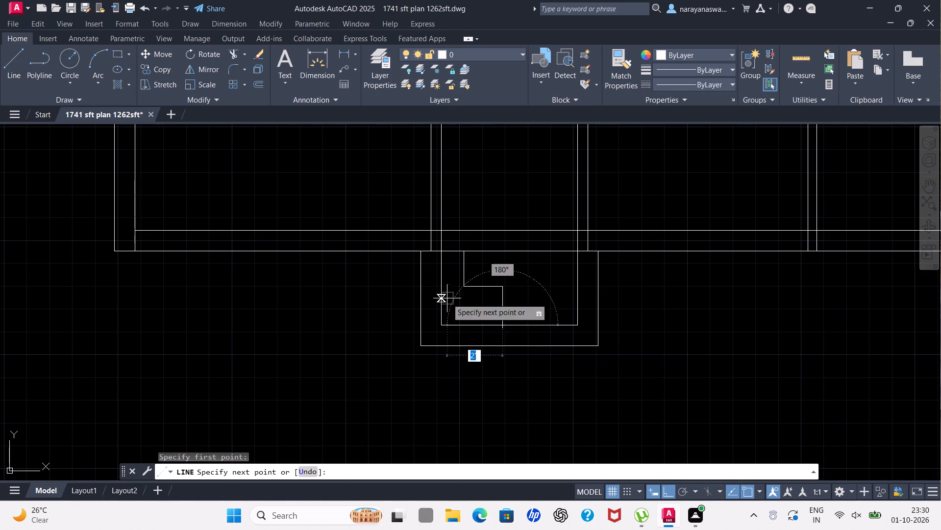
left_click(445, 289)
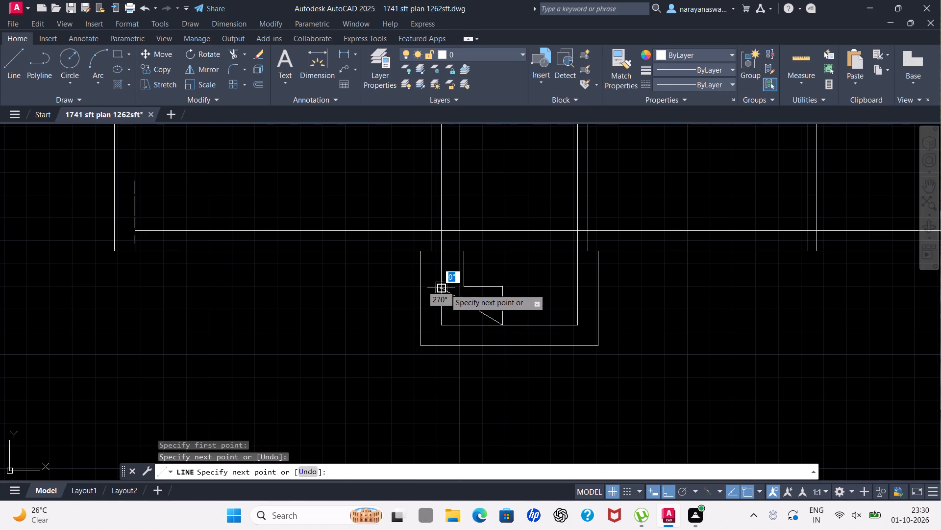
key("Escape")
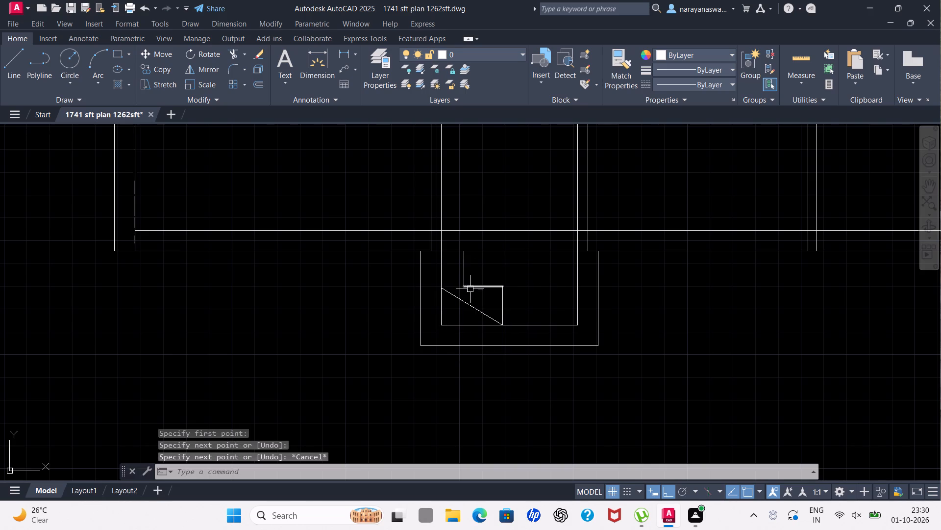
key("space")
left_click_drag(443, 323, 460, 316)
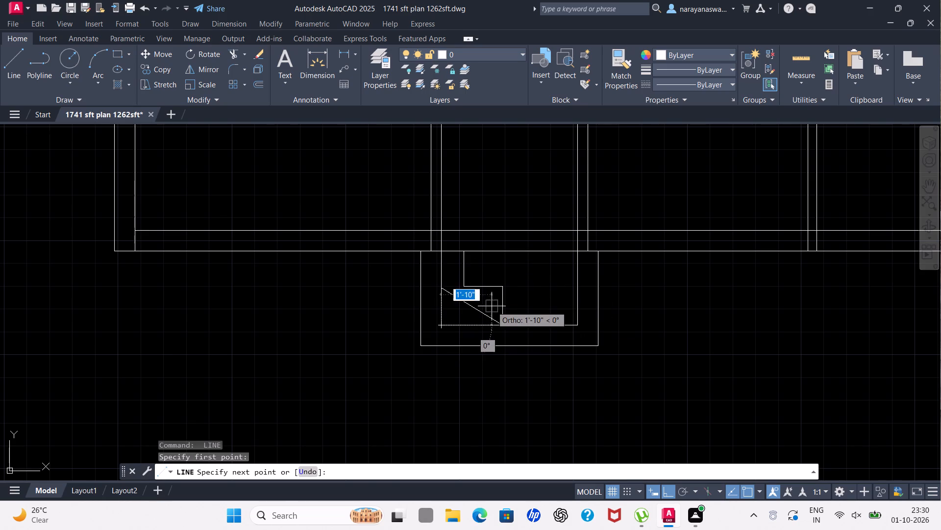
left_click(500, 291)
key("Escape")
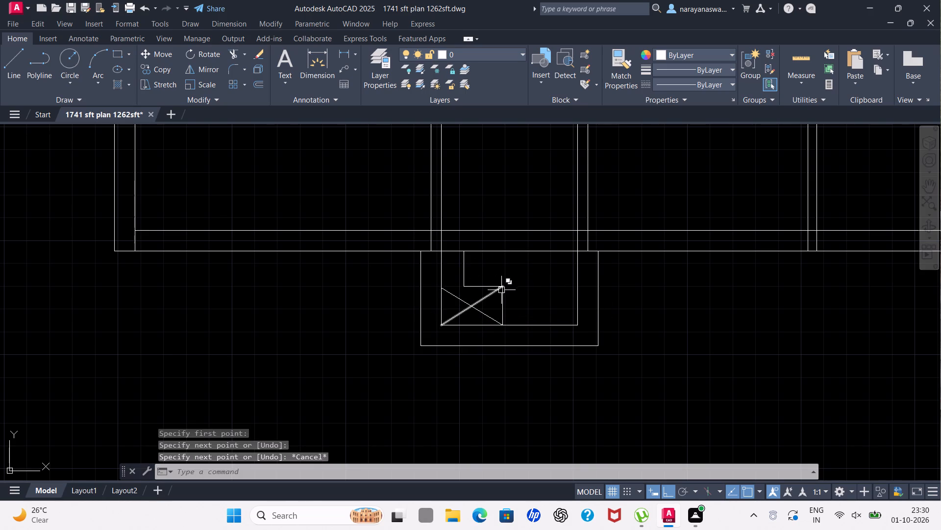
Draw two crossing diagonal lines through the narrow box between the bottom projection's wider crossed box and the bottom wall's outer face.
key("space")
left_click_drag(443, 288, 447, 281)
left_click(465, 248)
key("Escape")
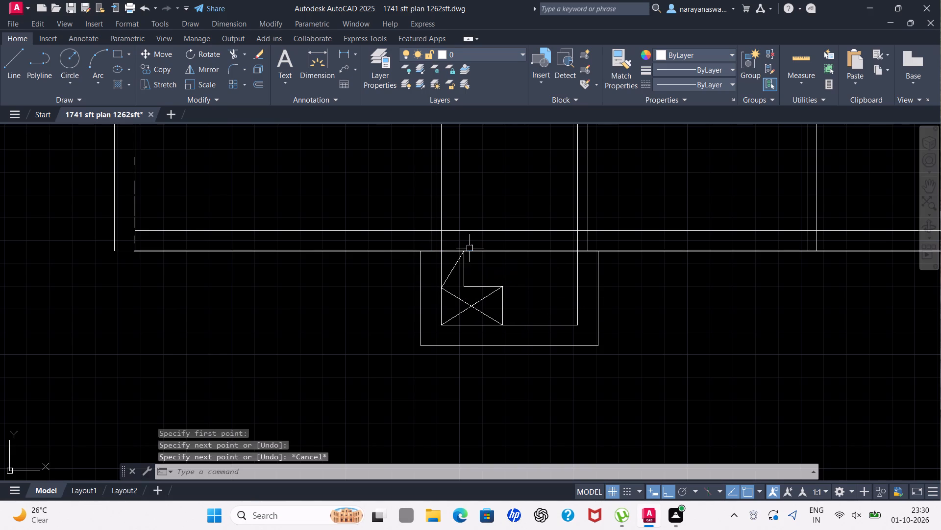
key("space")
left_click(443, 248)
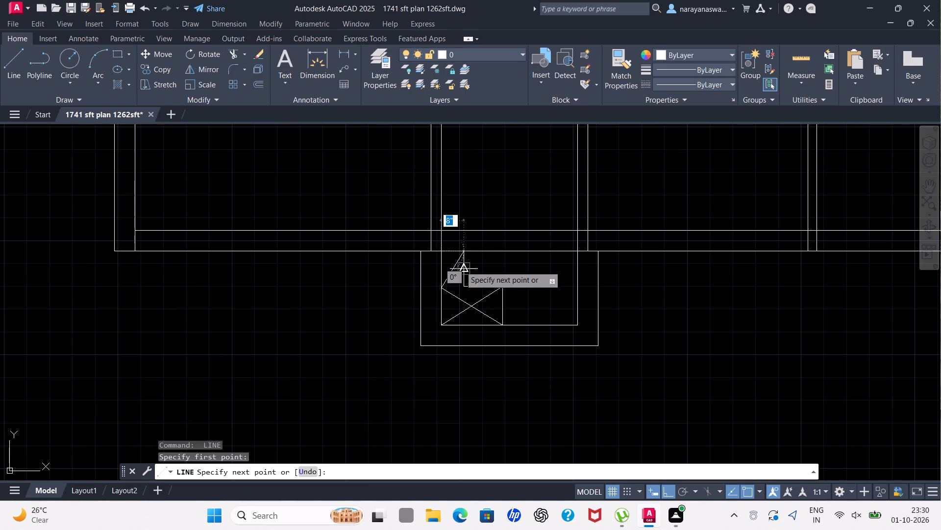
left_click(465, 285)
key("Escape")
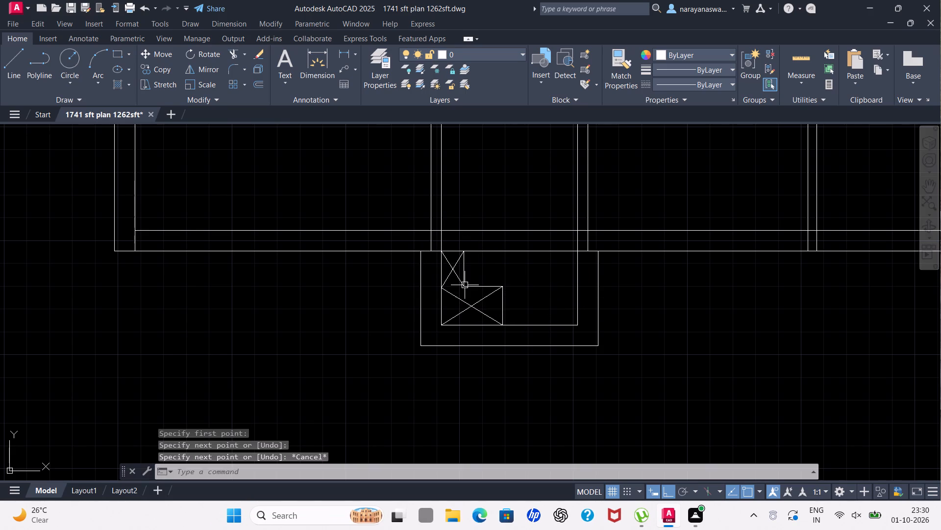
scroll(473, 279, "down", 4)
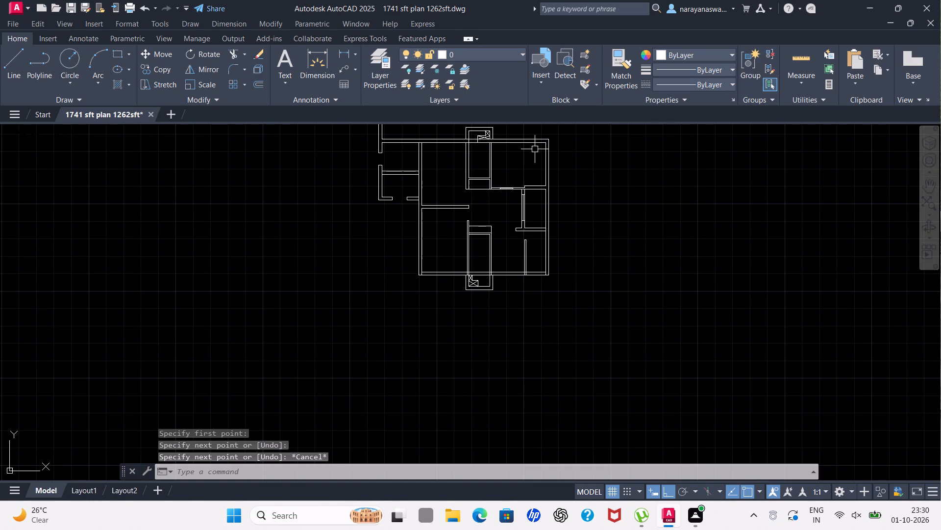
Draw a short line across the thickness of the lower block's top wall, just left of the top projection, as a window jamb.
scroll(540, 129, "up", 1)
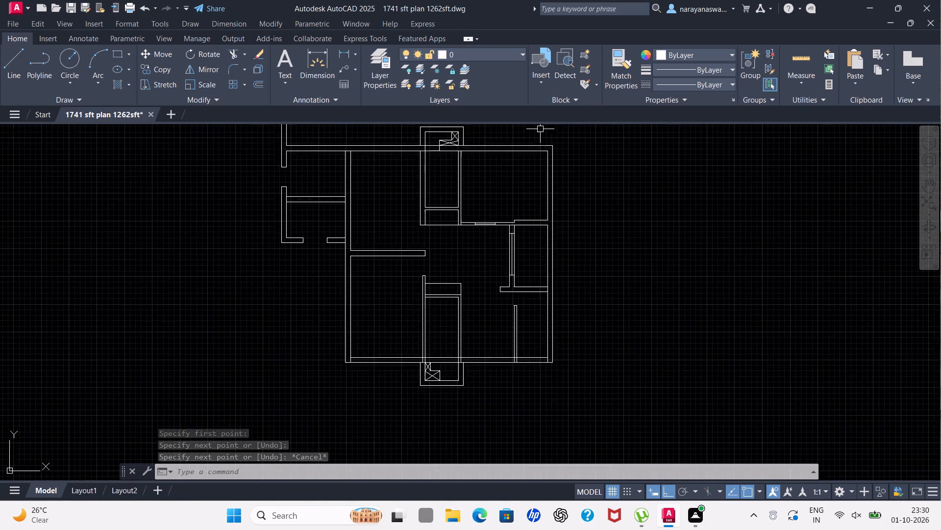
scroll(540, 129, "up", 1)
scroll(533, 141, "down", 3)
scroll(462, 141, "up", 2)
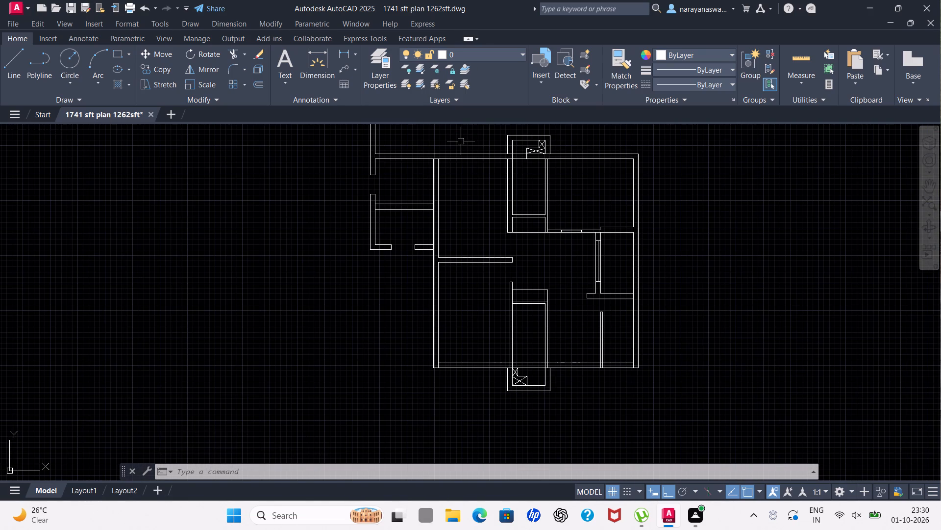
left_click(7, 59)
scroll(506, 145, "up", 1)
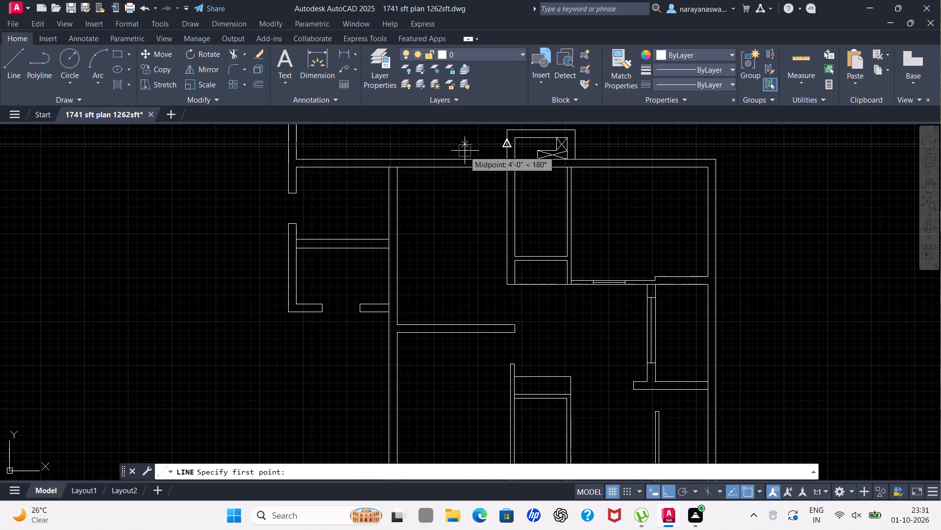
scroll(474, 152, "up", 1)
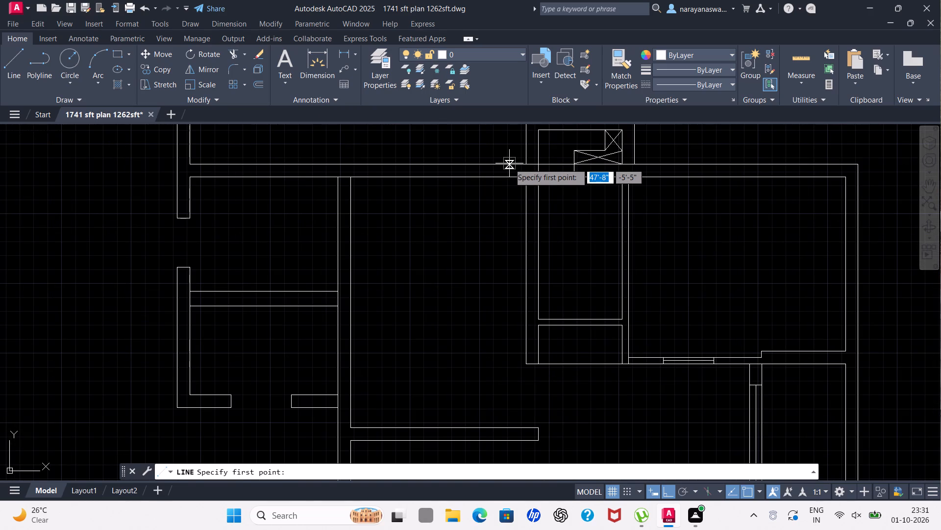
left_click(504, 163)
left_click(504, 179)
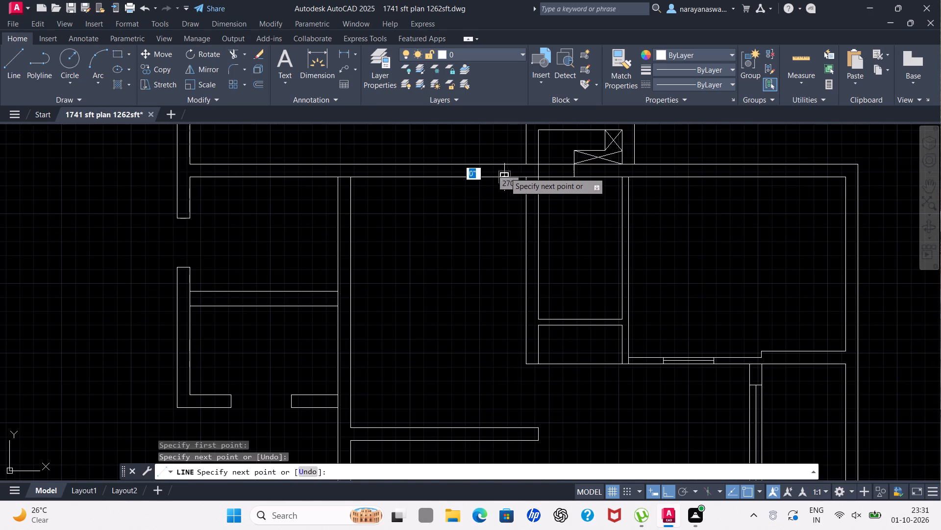
key("Escape")
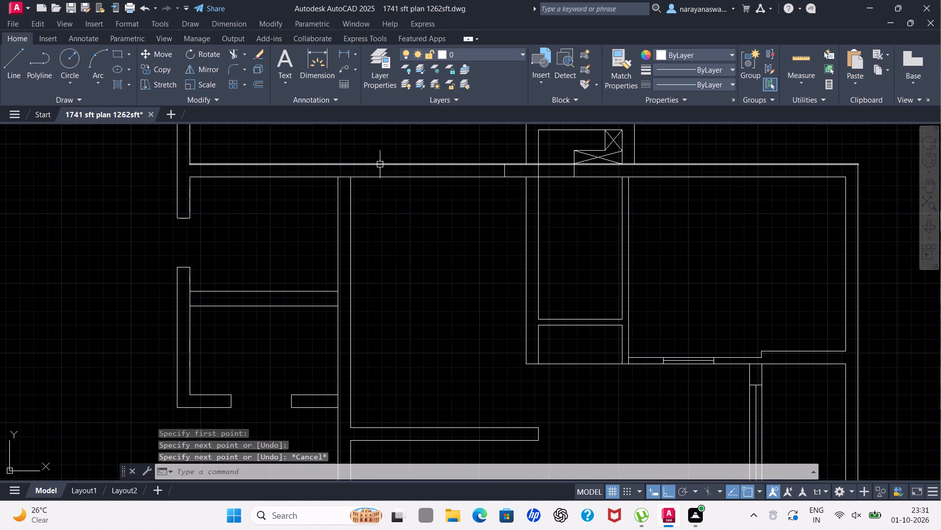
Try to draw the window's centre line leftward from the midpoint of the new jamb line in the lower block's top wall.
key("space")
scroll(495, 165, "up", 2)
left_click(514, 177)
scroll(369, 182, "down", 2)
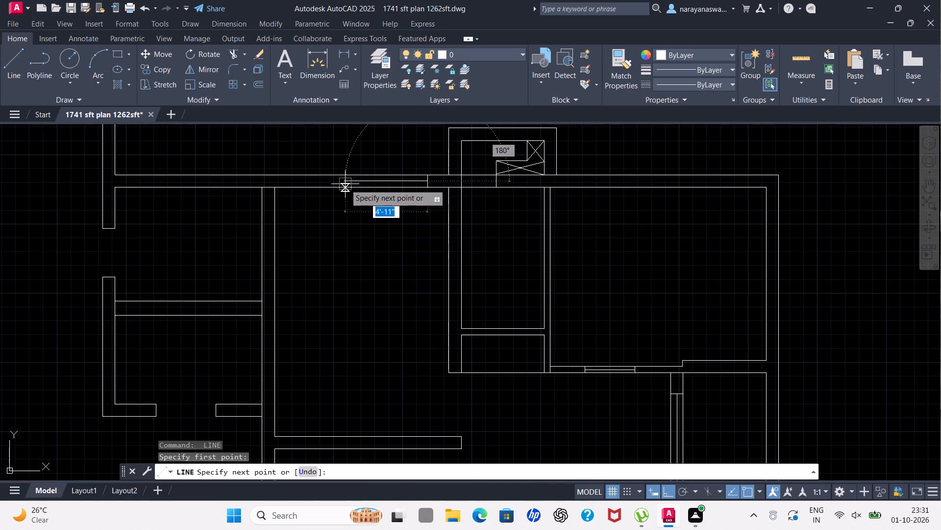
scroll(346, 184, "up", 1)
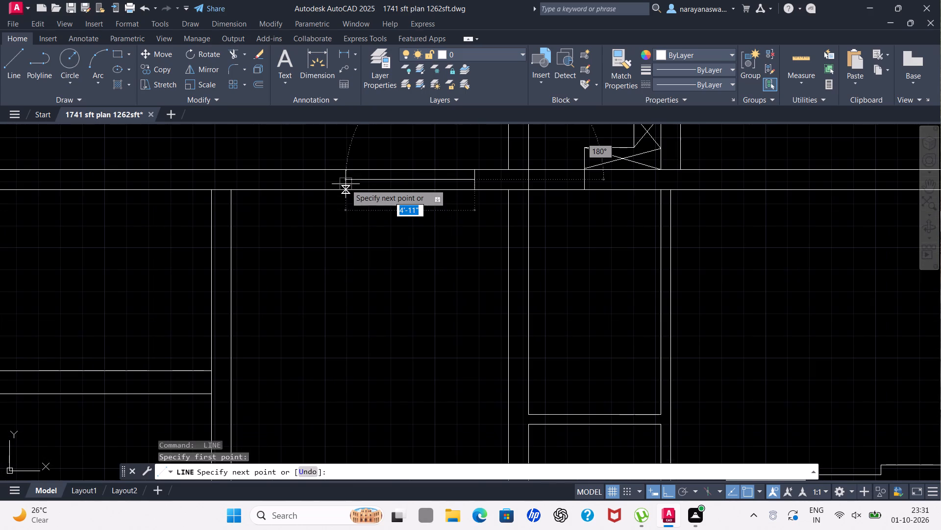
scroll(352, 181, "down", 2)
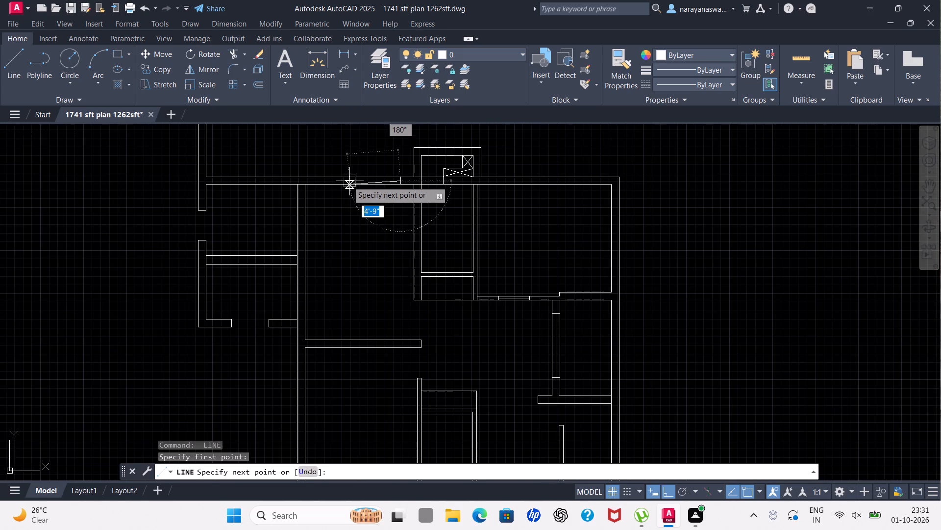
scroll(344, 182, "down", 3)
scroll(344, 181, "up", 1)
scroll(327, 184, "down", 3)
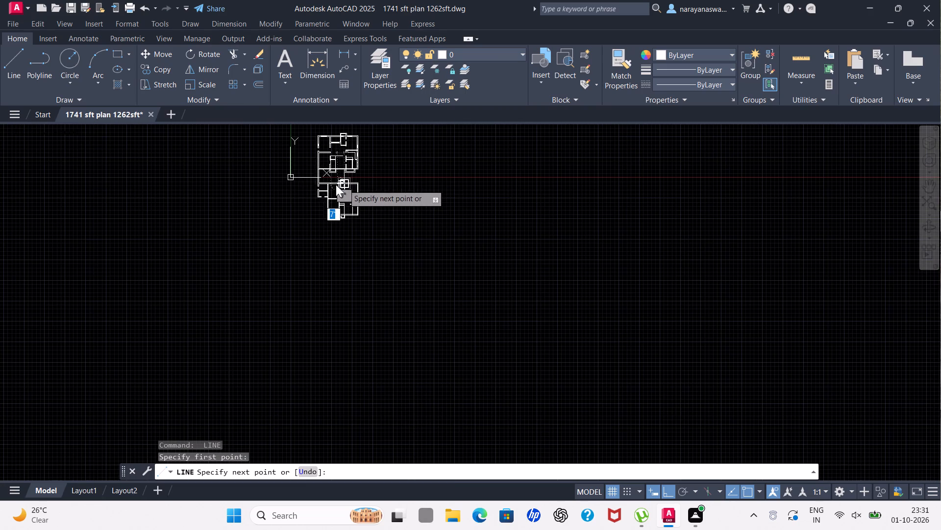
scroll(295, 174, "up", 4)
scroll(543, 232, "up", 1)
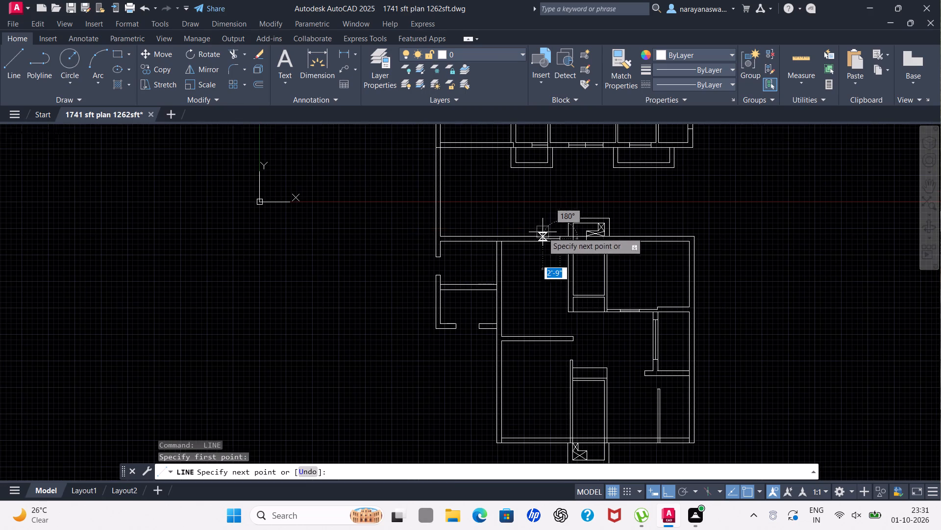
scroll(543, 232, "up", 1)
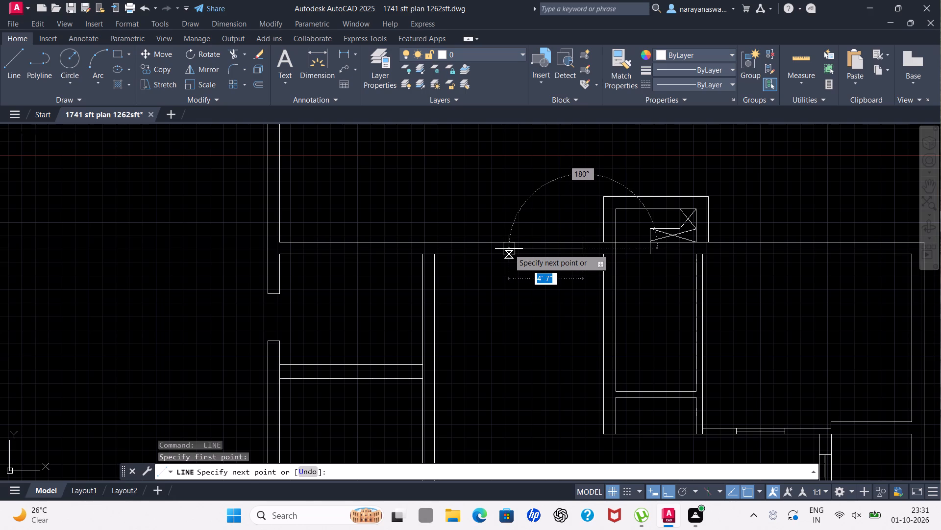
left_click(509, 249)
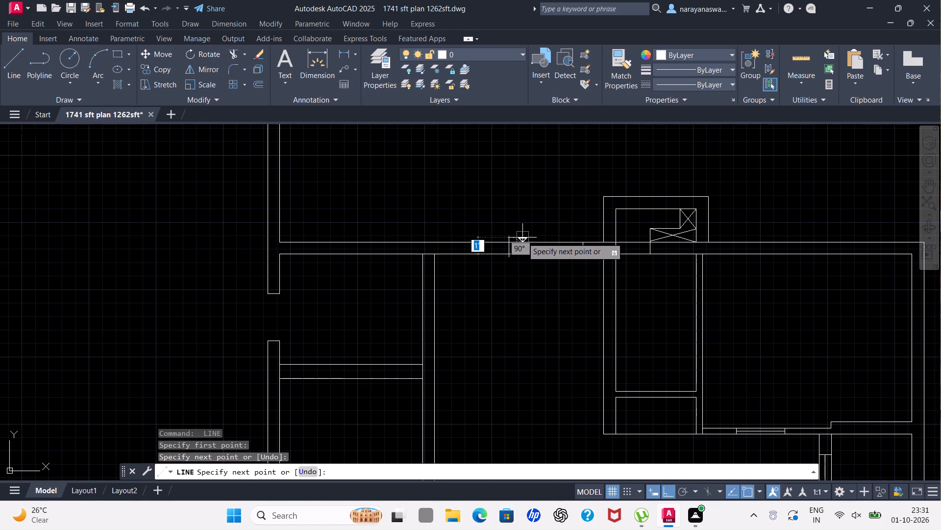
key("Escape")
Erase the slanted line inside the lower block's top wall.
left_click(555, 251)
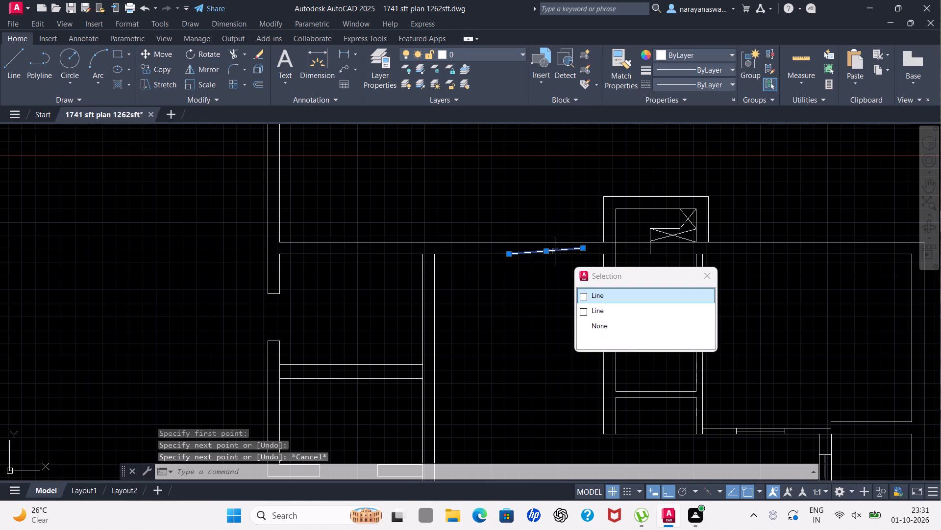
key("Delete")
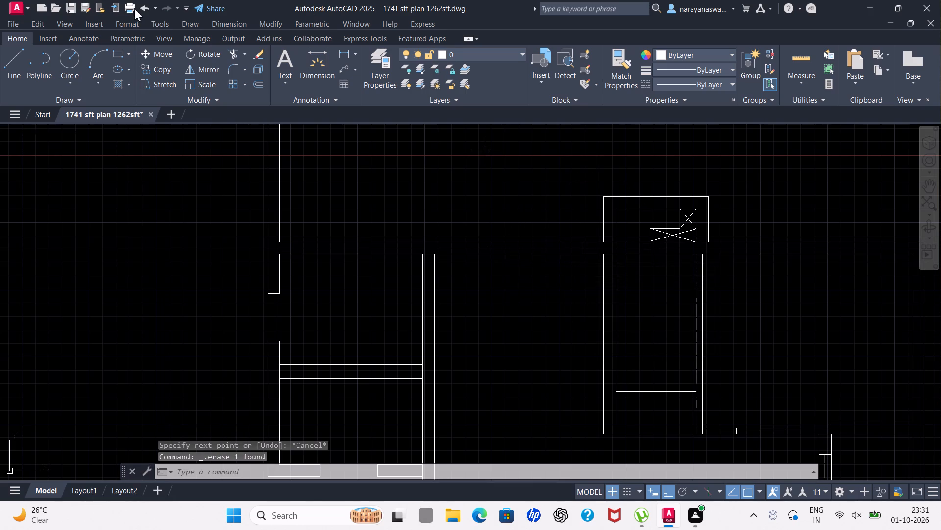
Draw the window's centre line about 5'-4" leftward from the jamb's midpoint, ending with a second jamb across the top wall's thickness.
left_click(16, 56)
scroll(594, 257, "up", 2)
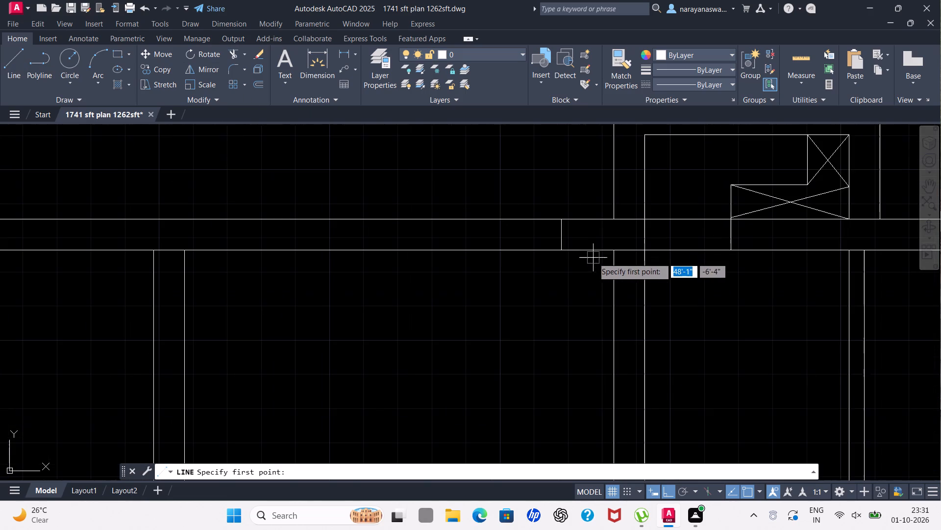
left_click(560, 237)
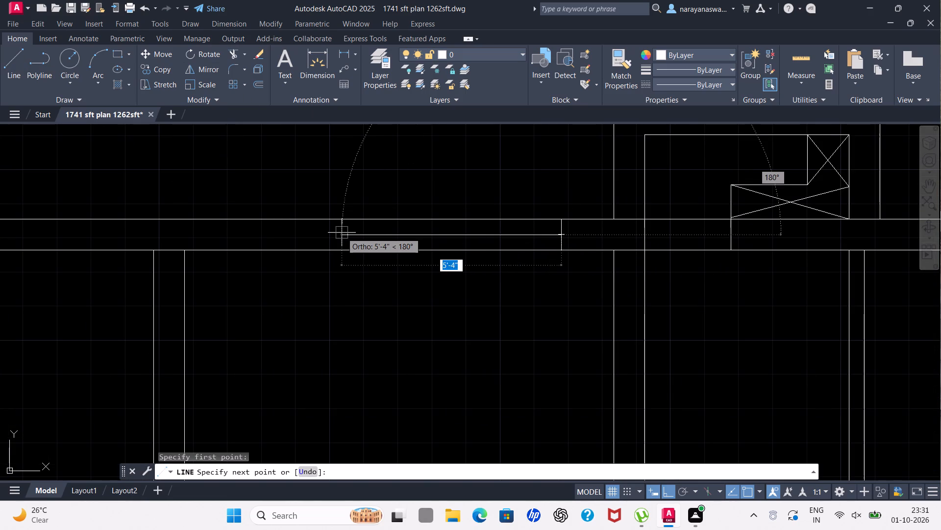
scroll(343, 232, "down", 4)
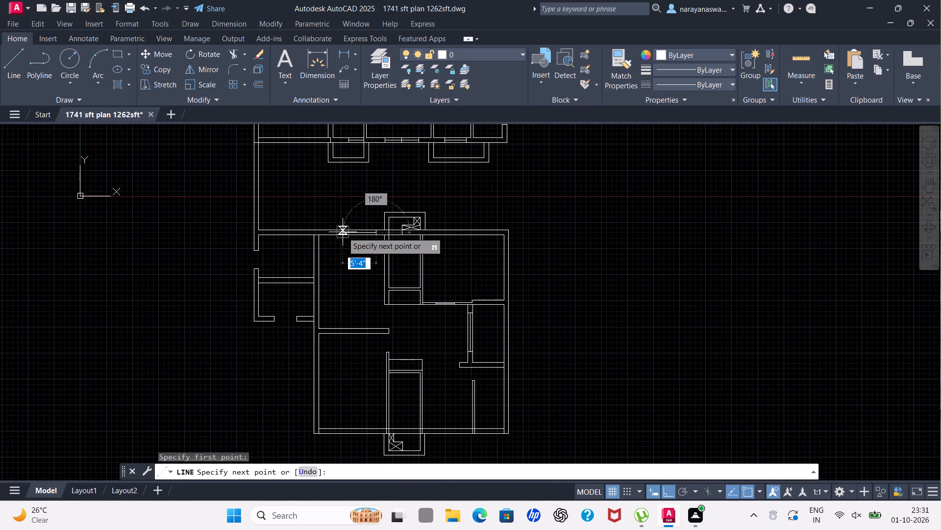
scroll(343, 232, "up", 1)
scroll(343, 232, "down", 5)
scroll(343, 232, "up", 4)
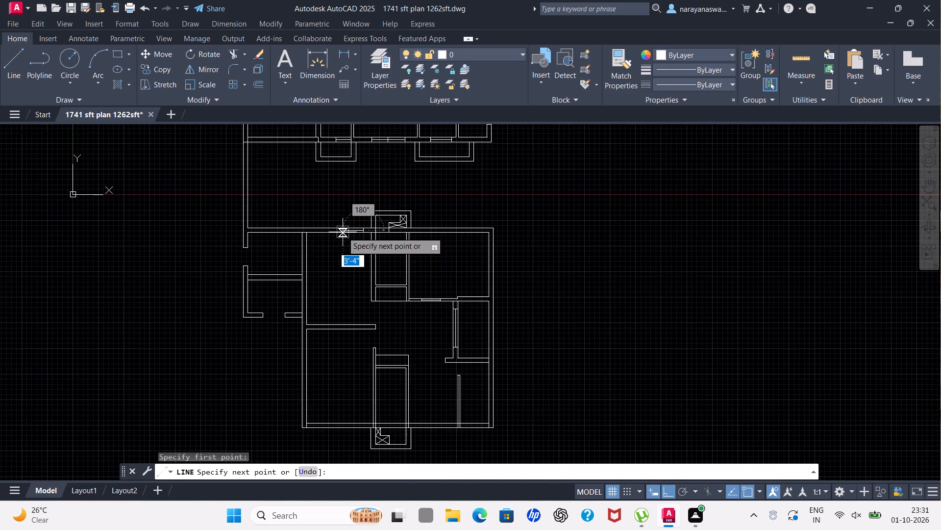
scroll(343, 232, "down", 7)
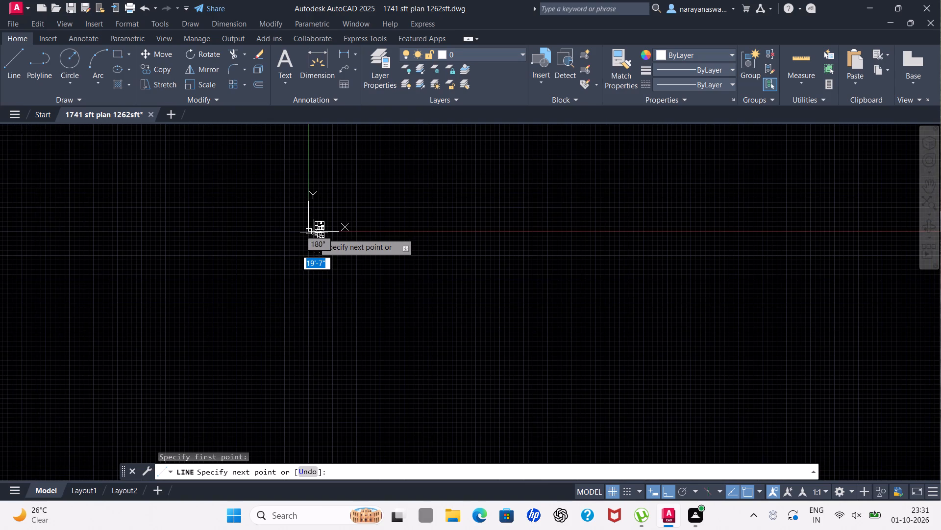
scroll(274, 234, "up", 5)
scroll(697, 230, "up", 3)
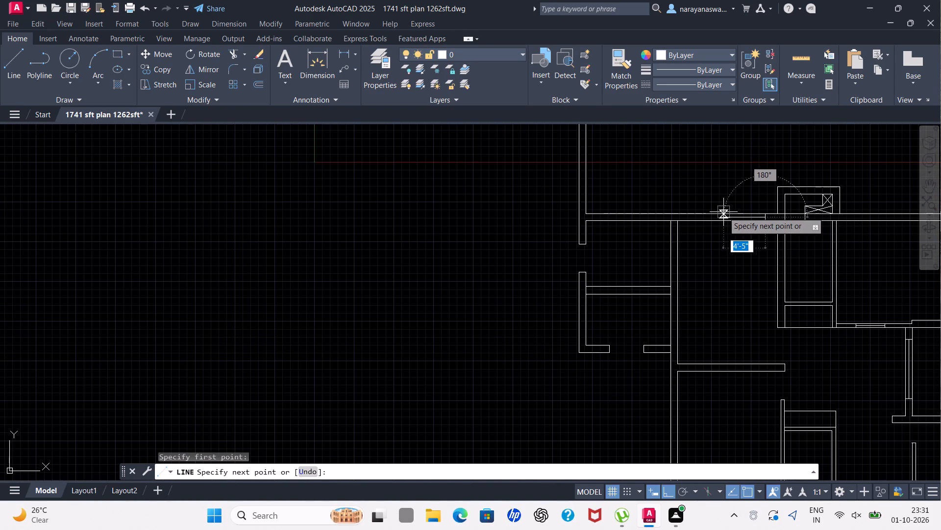
scroll(726, 209, "up", 3)
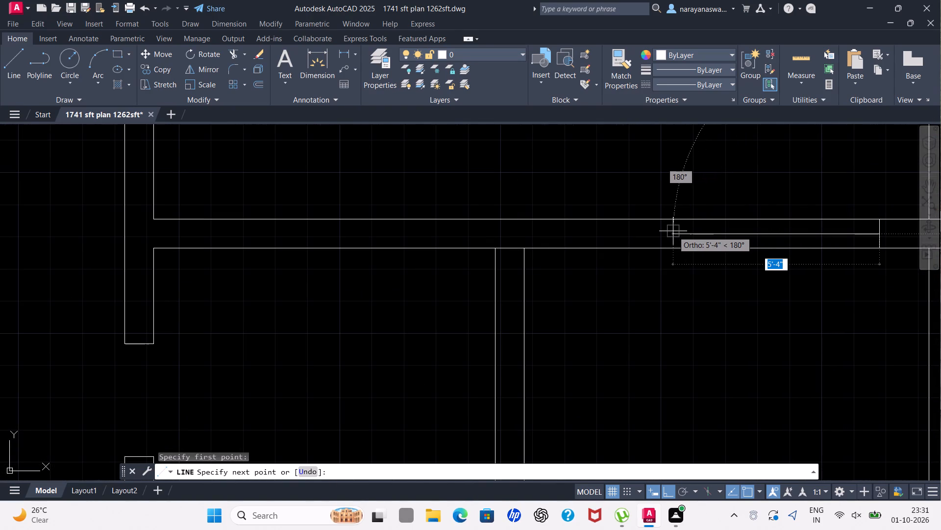
left_click(673, 232)
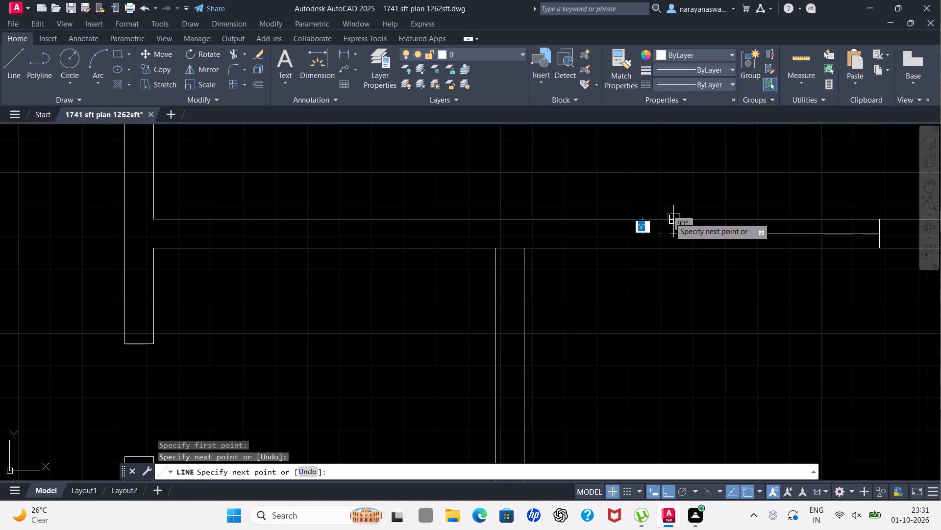
left_click(669, 217)
left_click(672, 242)
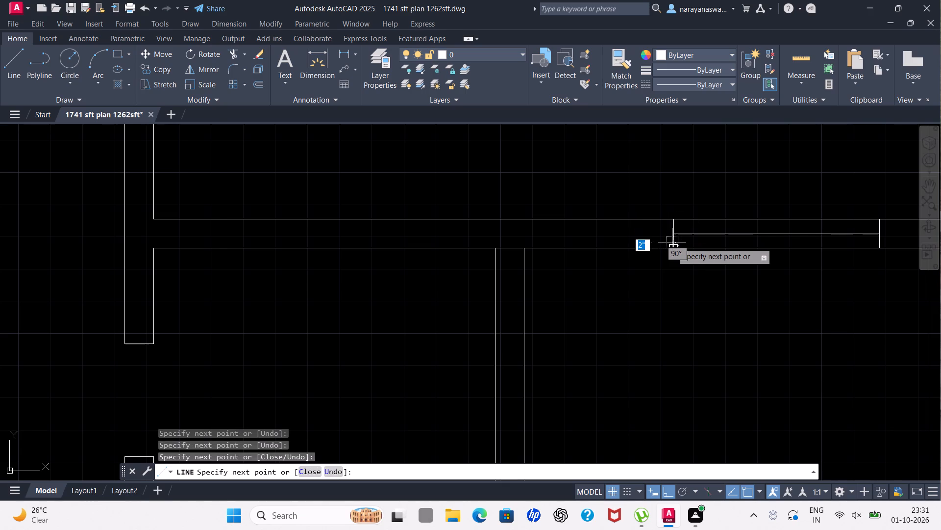
key("Escape")
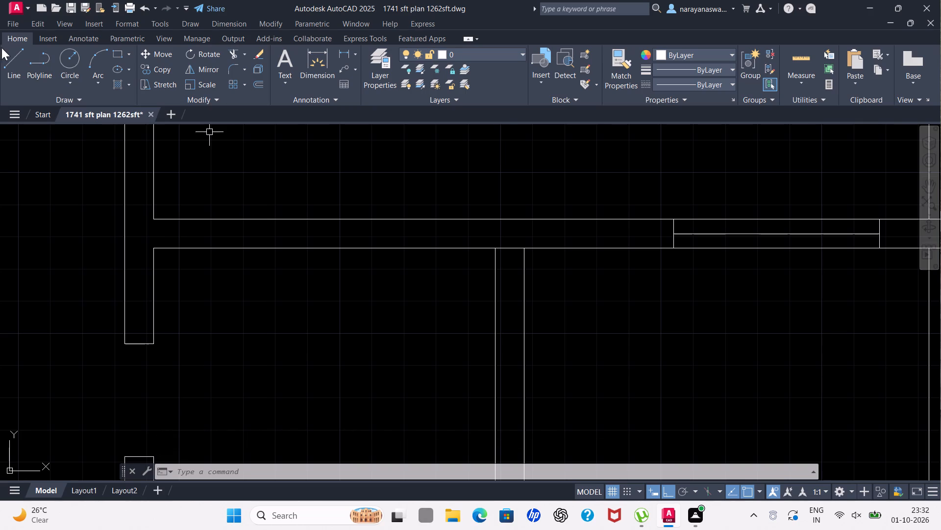
Draw a window in the upper block's bottom wall near its lower-left corner: a jamb line, a centre line to the right, and a closing jamb.
left_click(12, 57)
scroll(517, 244, "down", 1)
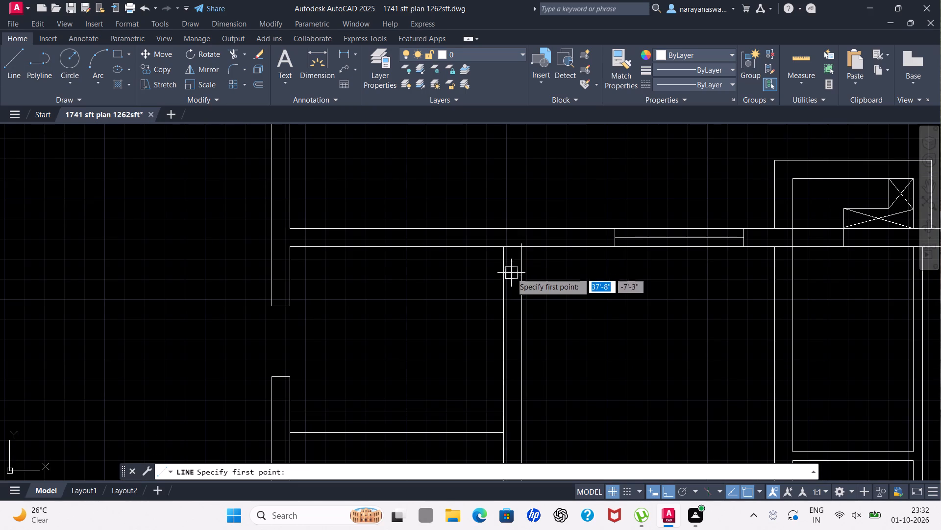
scroll(542, 264, "down", 2)
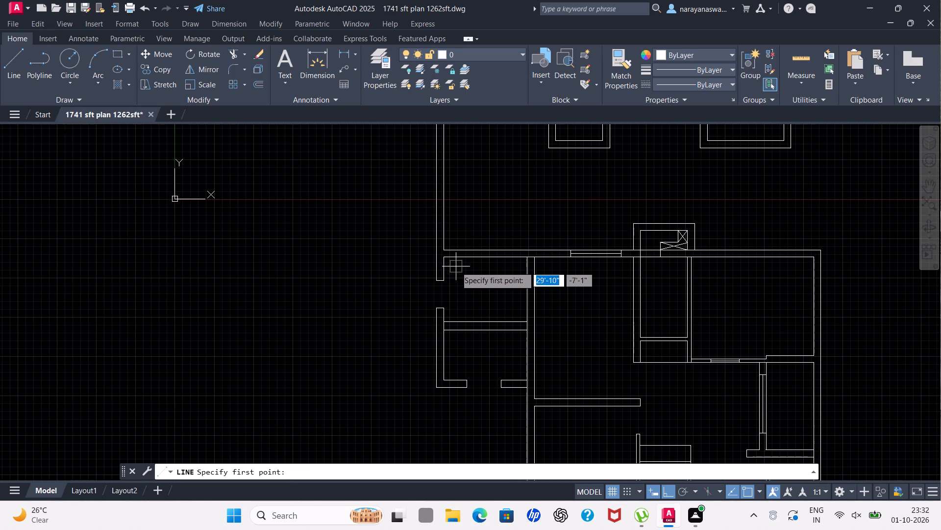
scroll(469, 282, "down", 1)
scroll(526, 318, "down", 2)
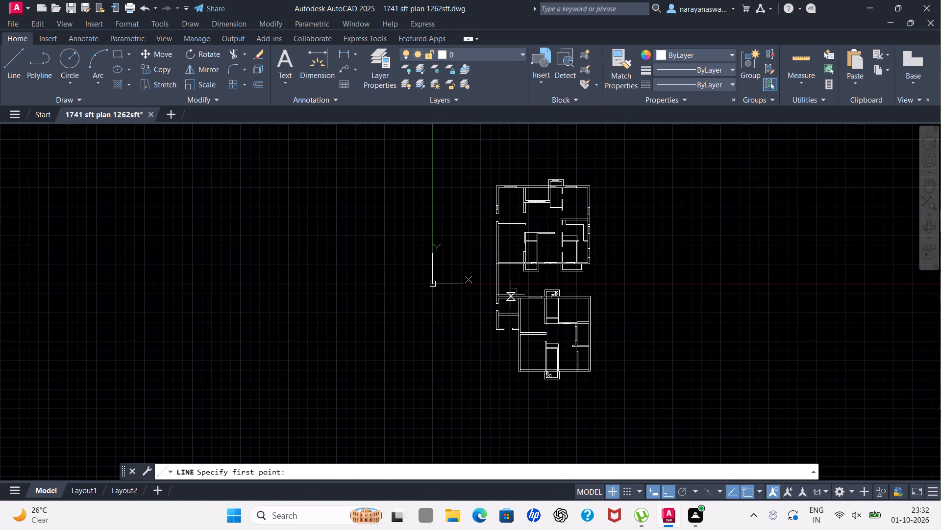
scroll(498, 271, "up", 3)
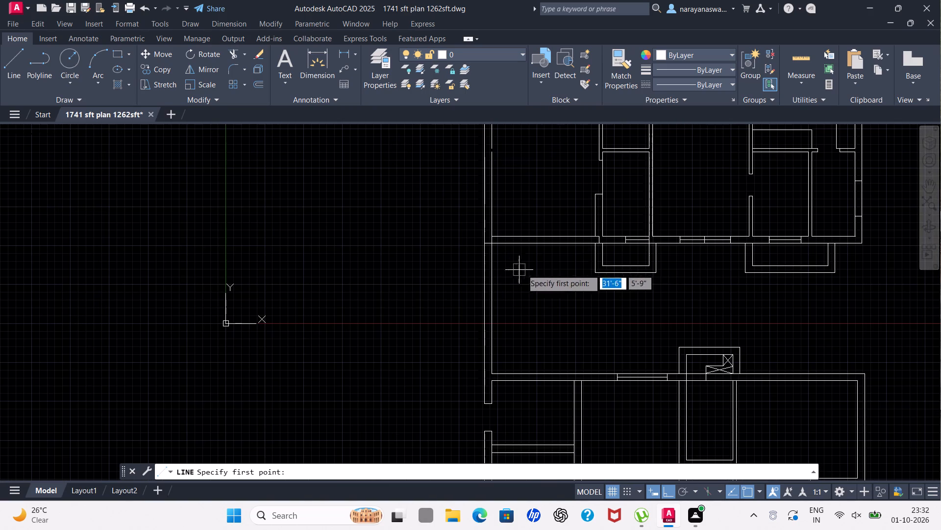
scroll(530, 241, "up", 1)
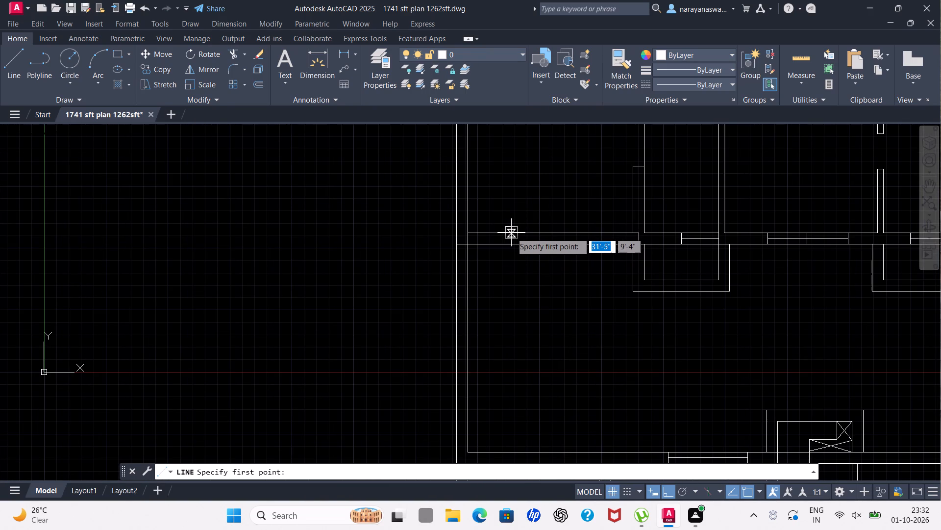
left_click(511, 233)
left_click(512, 244)
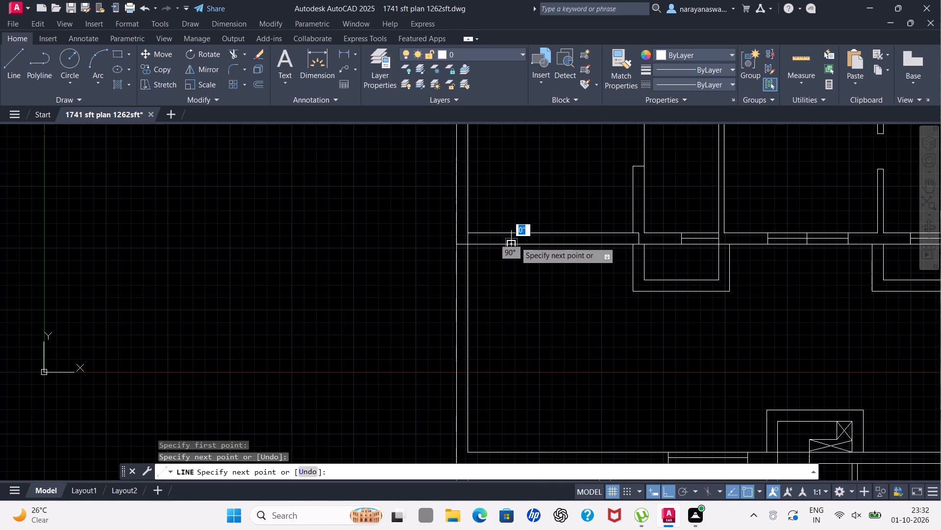
scroll(510, 238, "up", 3)
left_click(510, 238)
scroll(645, 245, "down", 2)
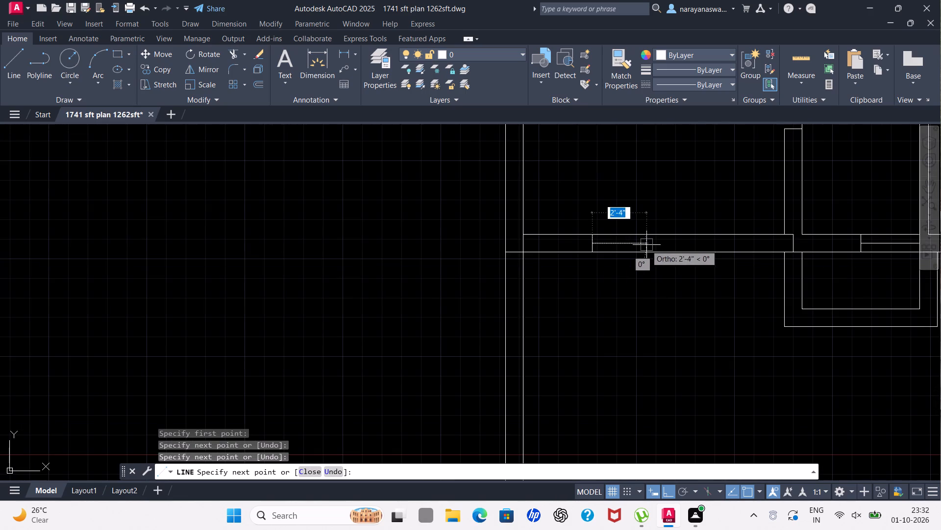
left_click(716, 243)
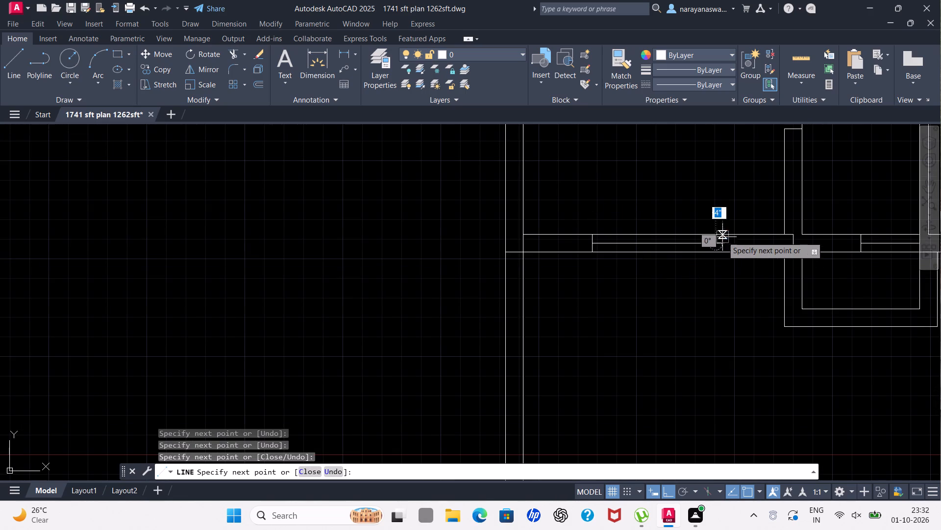
left_click(713, 234)
left_click(713, 253)
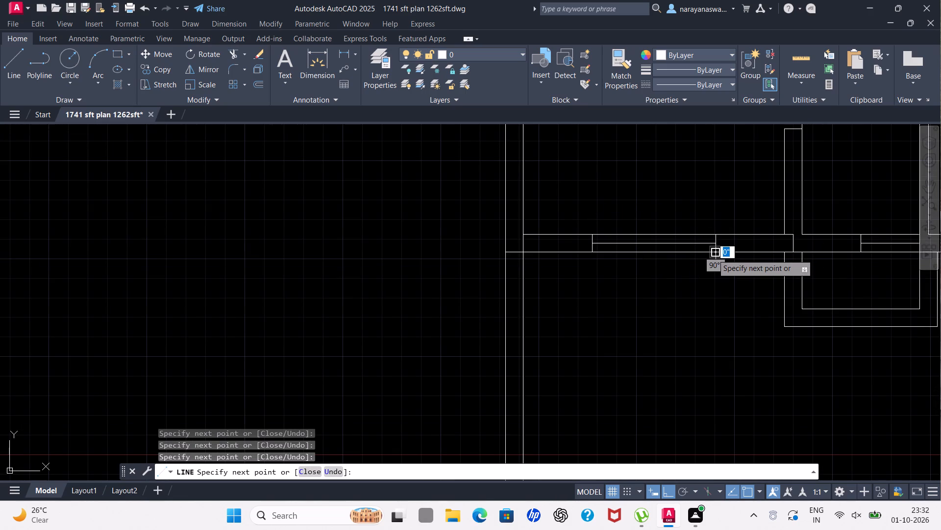
key("Escape")
scroll(709, 258, "down", 6)
scroll(785, 253, "up", 1)
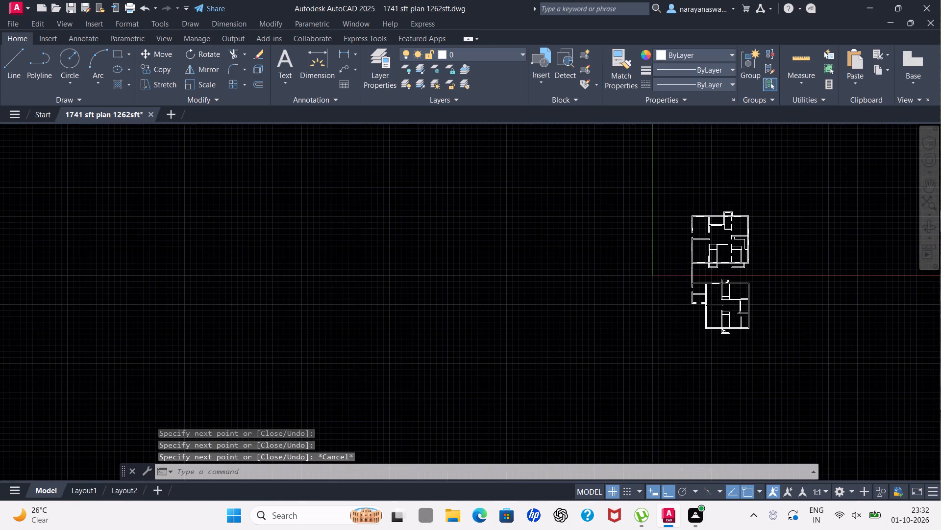
Draw a window about 4'-0" long in the lower block's top wall, between the crossed-box projection and the upper-right corner, with two jambs and a centre line.
scroll(785, 253, "up", 1)
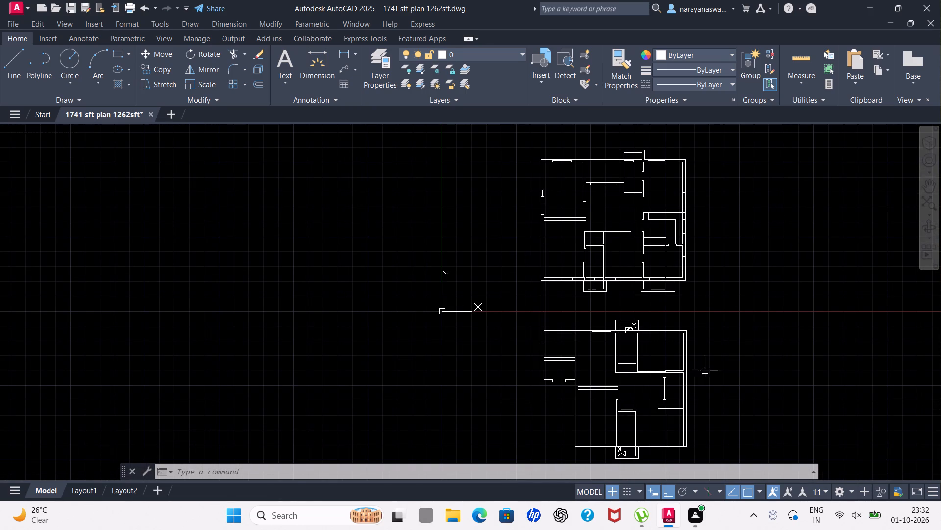
scroll(701, 332, "down", 1)
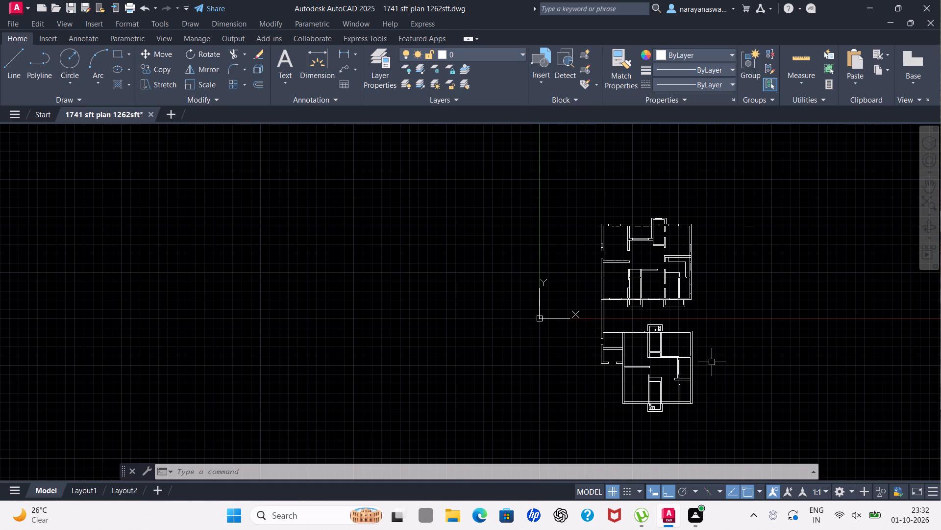
scroll(712, 338, "up", 2)
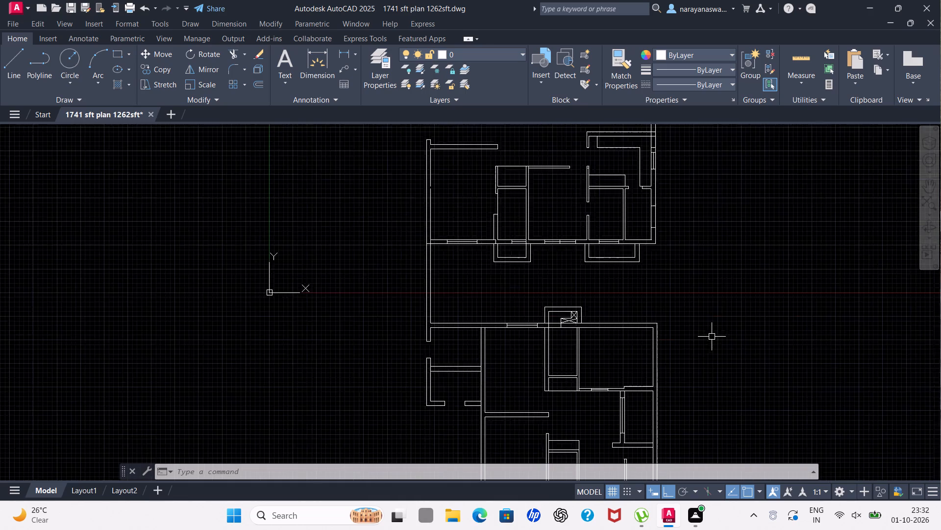
scroll(712, 337, "up", 1)
left_click(10, 61)
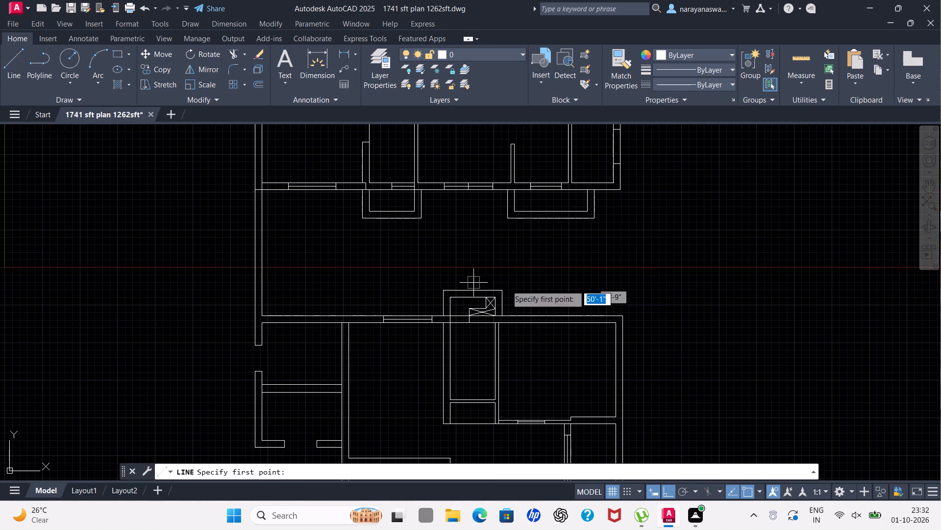
left_click(530, 316)
scroll(531, 327, "up", 2)
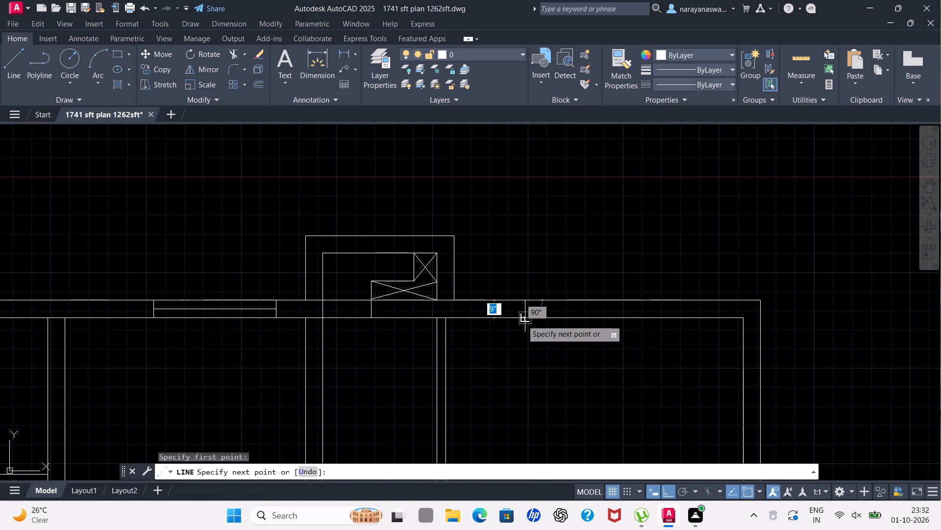
left_click(525, 320)
left_click(528, 309)
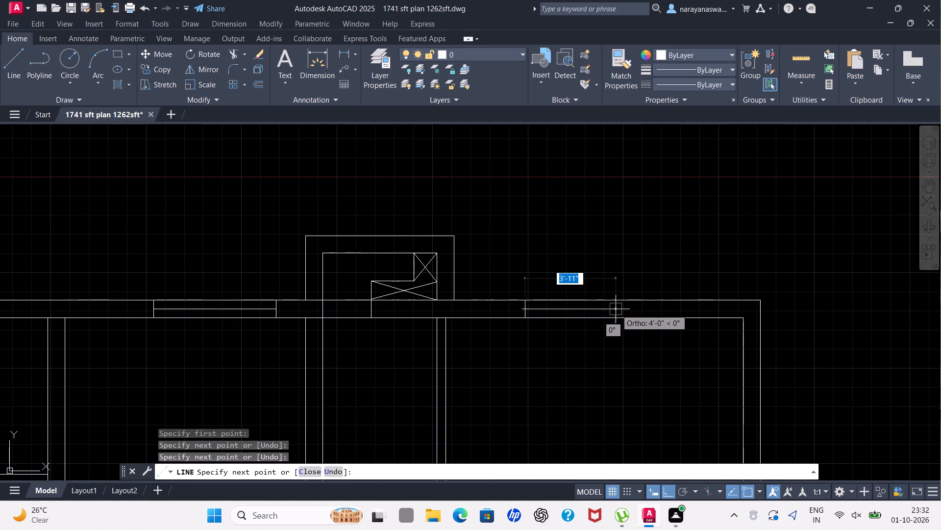
left_click(616, 309)
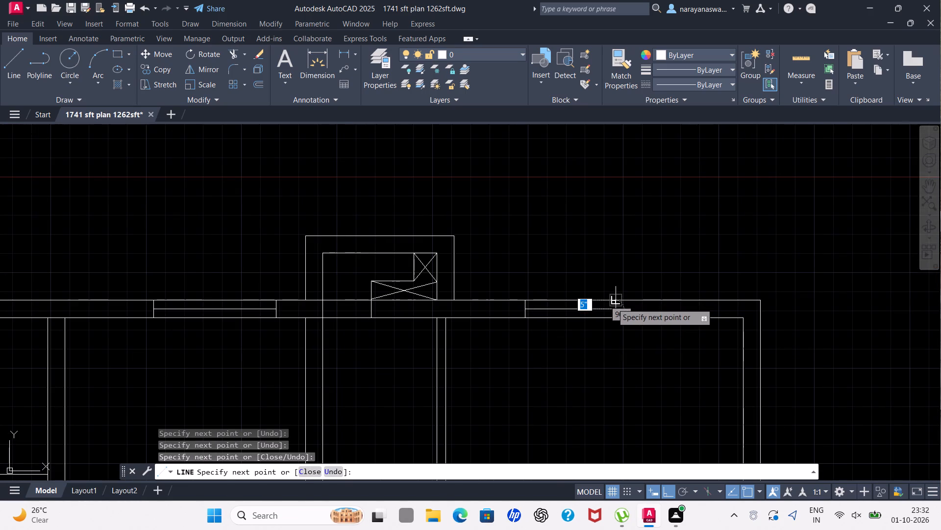
left_click(612, 303)
left_click(615, 319)
key("Escape")
Draw a window jamb line across the thickness of the lower block's right wall, below the upper-right corner.
scroll(616, 322, "down", 1)
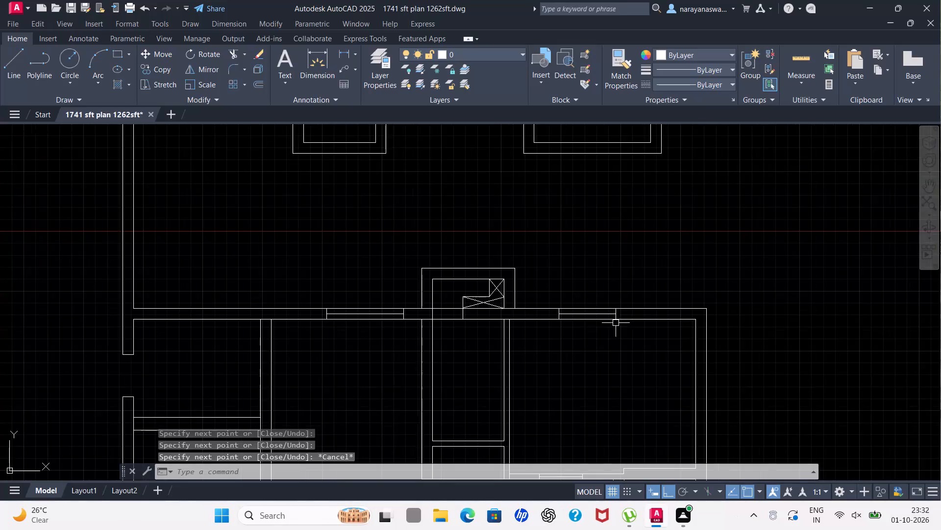
scroll(615, 343, "down", 1)
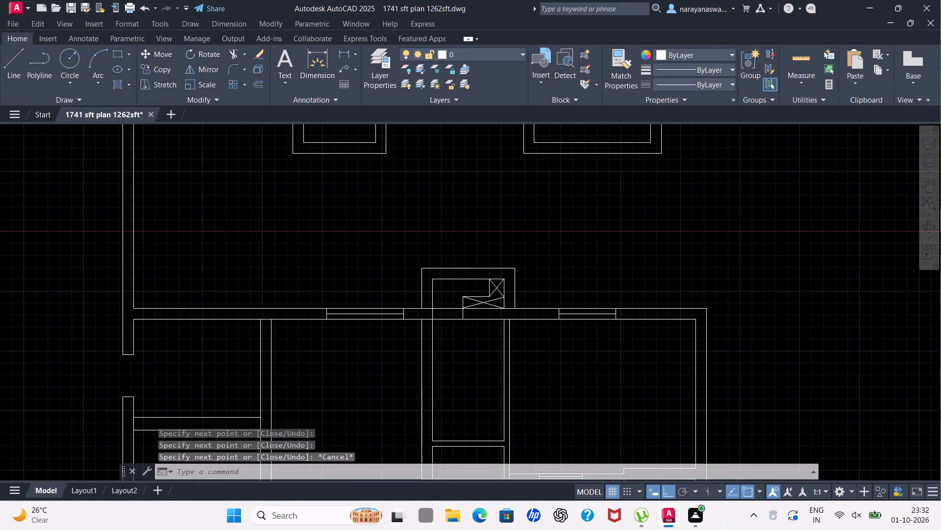
scroll(691, 370, "down", 2)
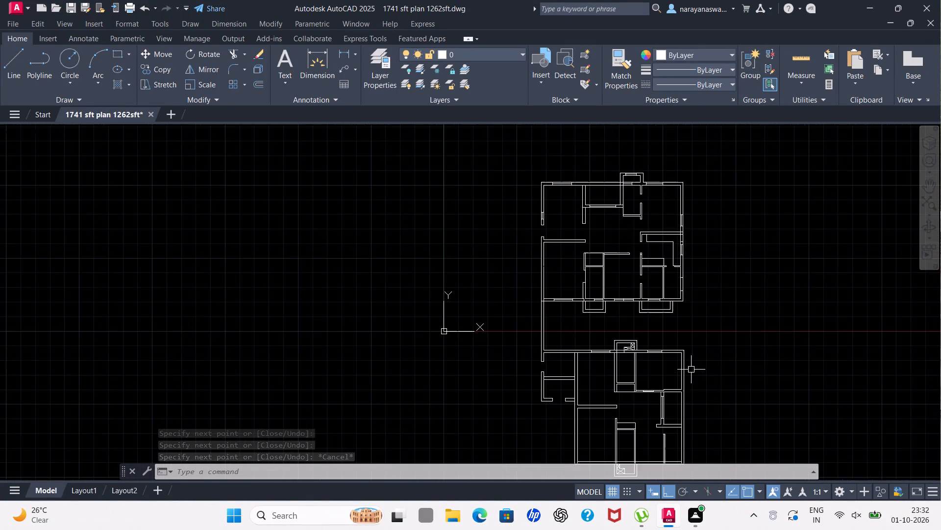
scroll(697, 384, "up", 2)
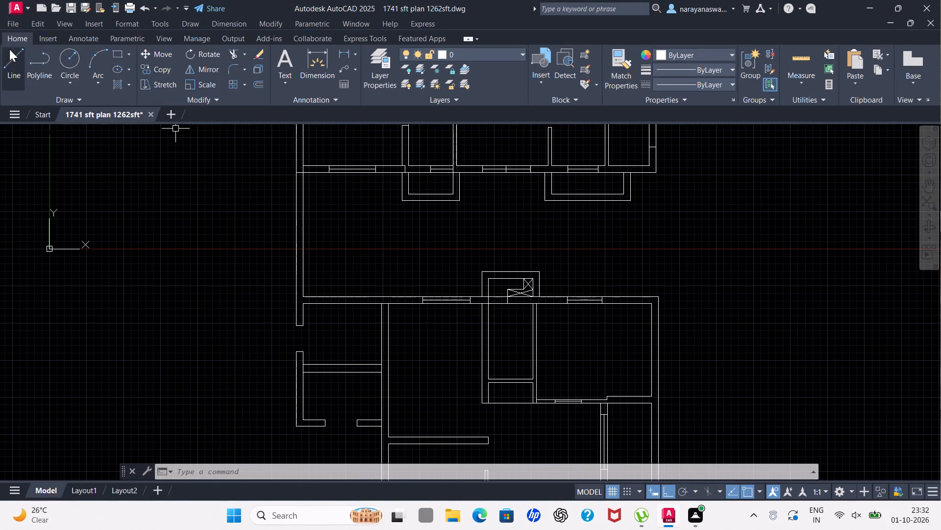
left_click(9, 60)
scroll(646, 358, "up", 1)
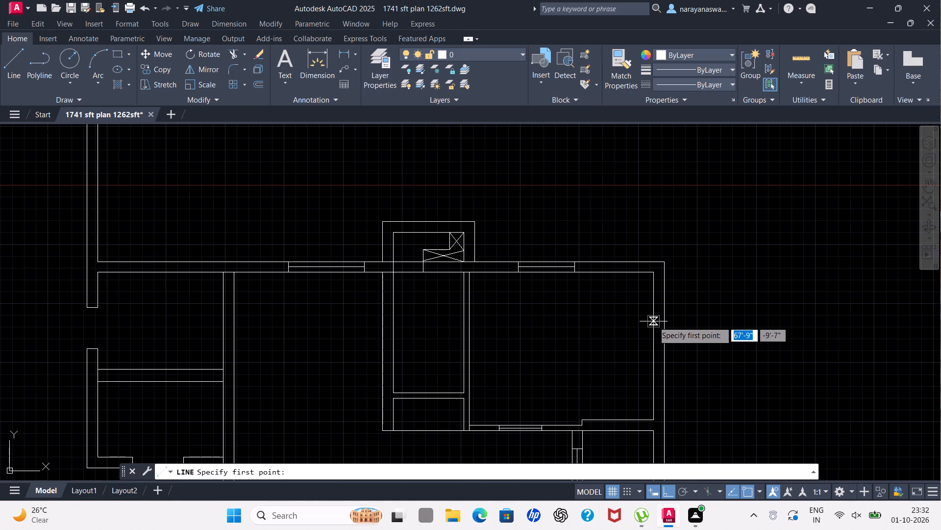
left_click(653, 321)
left_click(661, 320)
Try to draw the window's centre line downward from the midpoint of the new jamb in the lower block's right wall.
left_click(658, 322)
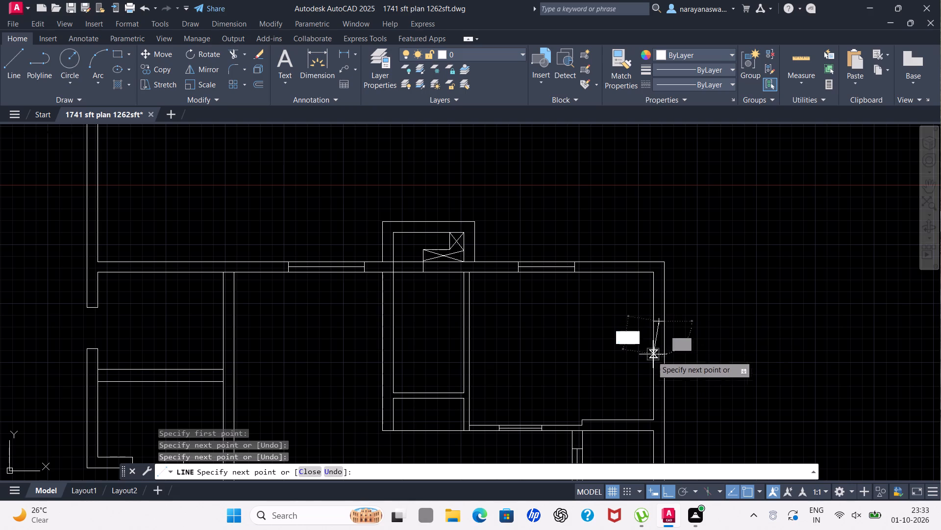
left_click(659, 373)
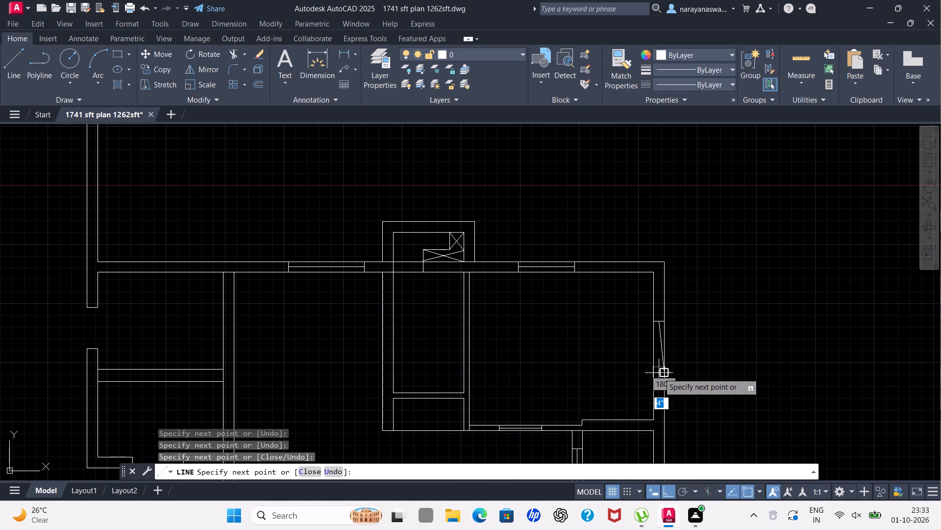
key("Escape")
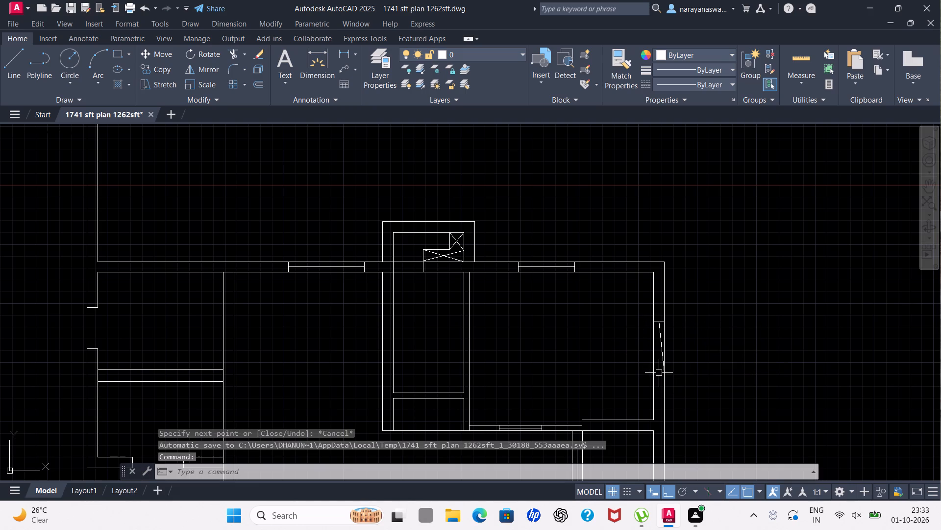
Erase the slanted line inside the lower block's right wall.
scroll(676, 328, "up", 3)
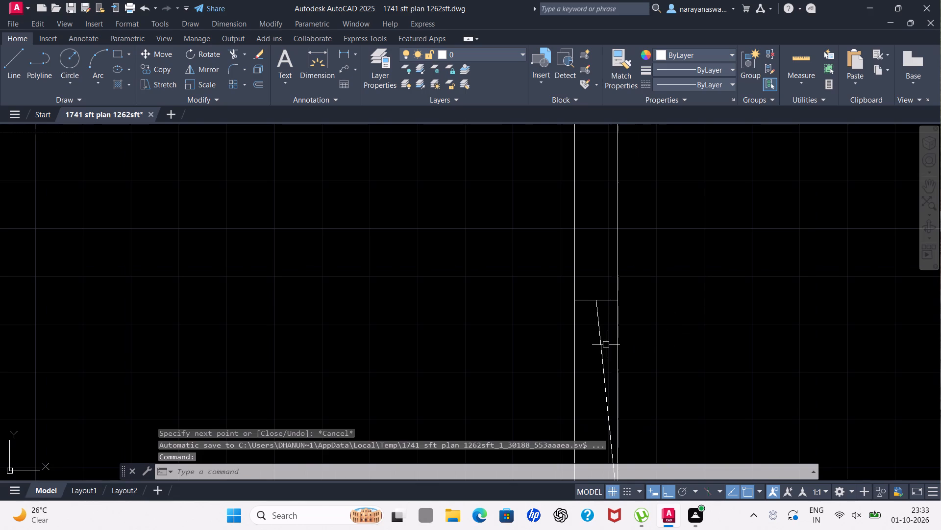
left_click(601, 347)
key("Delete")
Draw the right-wall window's centre line straight down from the jamb's midpoint and close it with a second jamb across the wall's thickness.
scroll(698, 343, "down", 2)
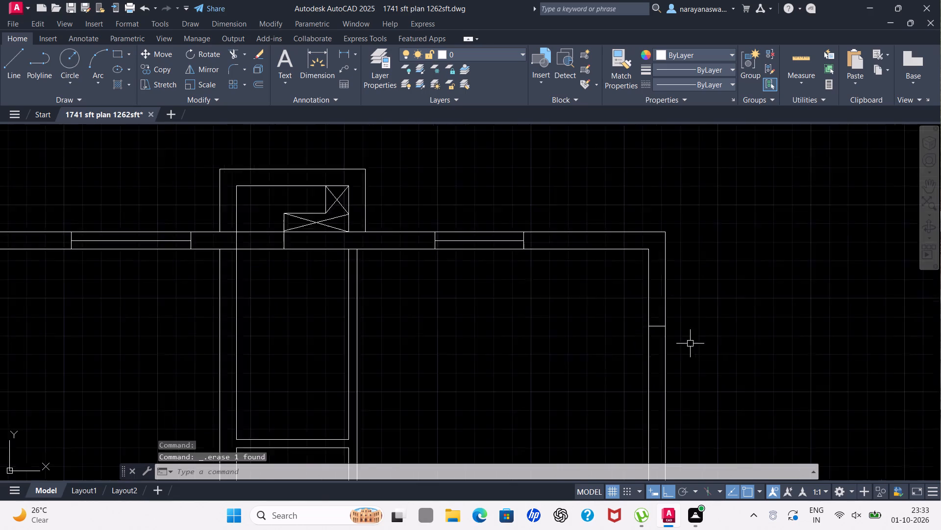
scroll(688, 343, "down", 2)
scroll(718, 389, "down", 1)
scroll(729, 398, "up", 1)
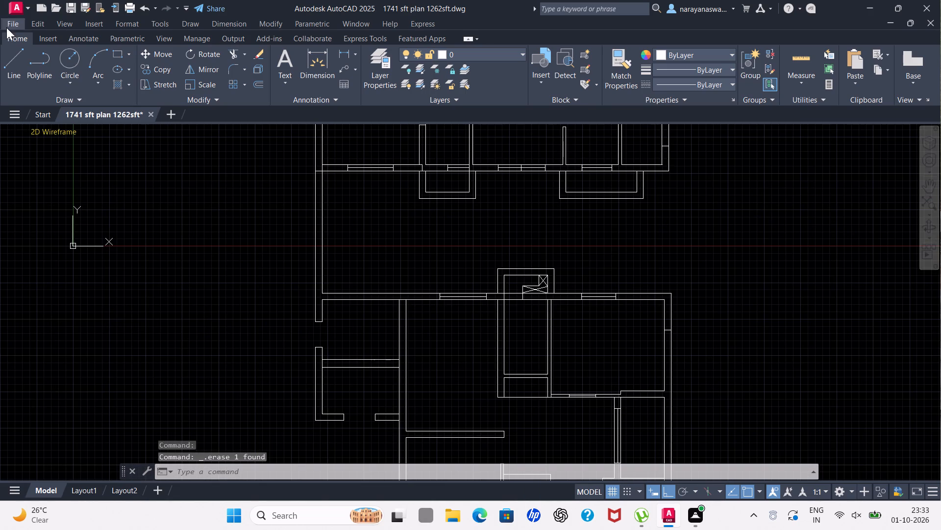
left_click(5, 62)
scroll(642, 360, "up", 2)
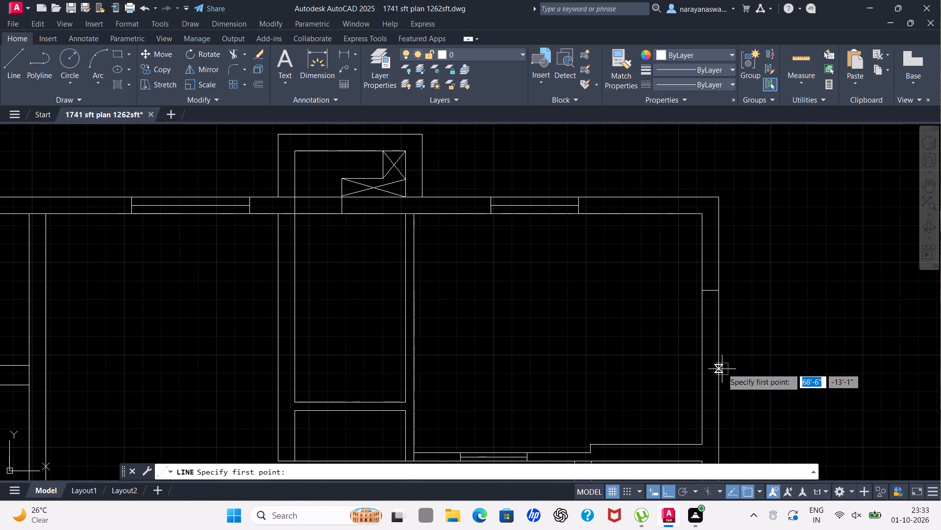
scroll(722, 368, "down", 2)
scroll(754, 394, "up", 3)
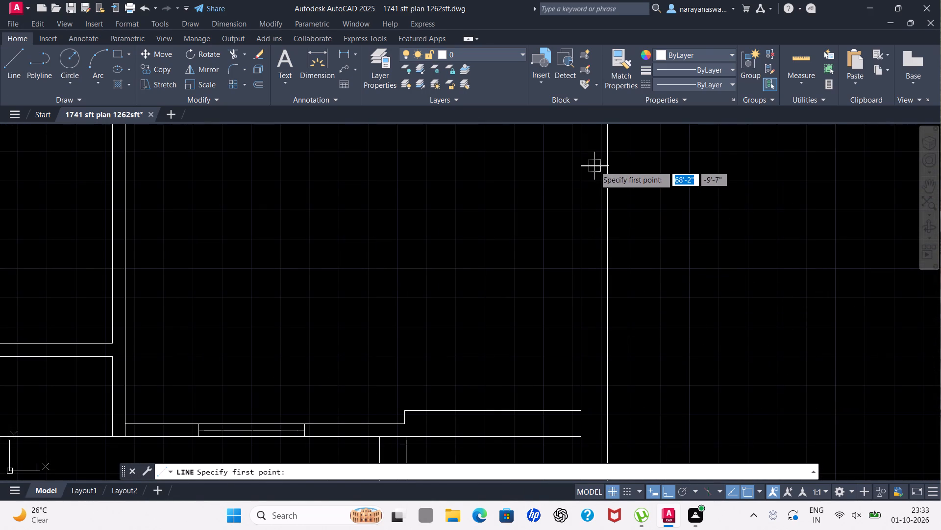
left_click_drag(594, 166, 594, 170)
left_click(594, 326)
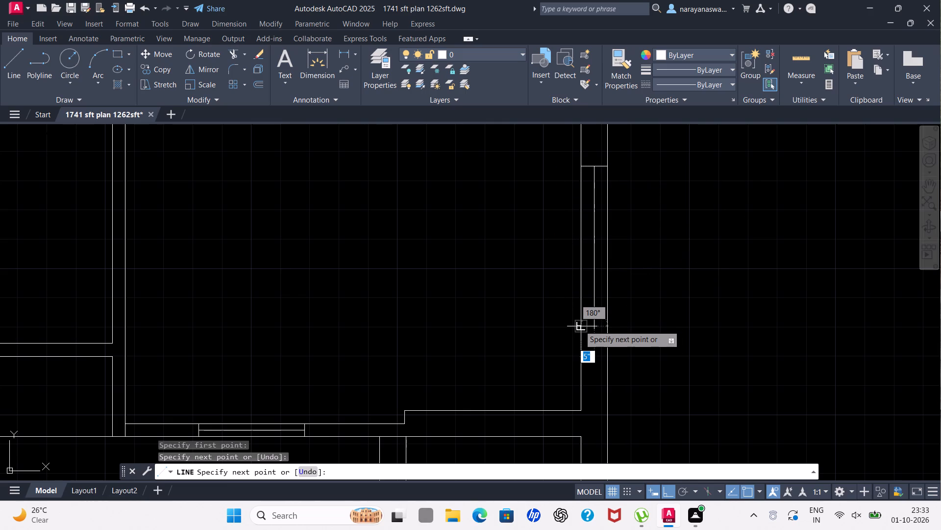
left_click(578, 326)
left_click(612, 325)
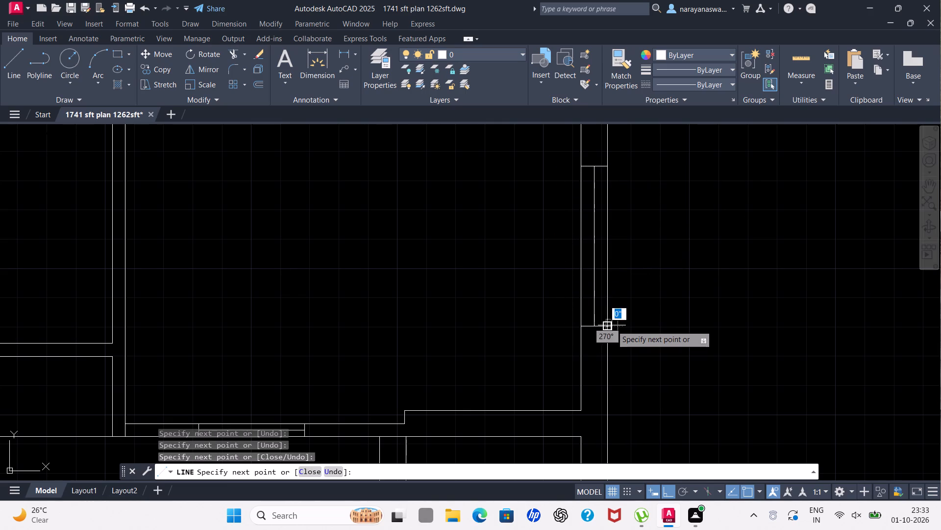
key("Escape")
Trim the right wall's inner line and the thin partition's two lines where they cross the lower block's bottom wall.
scroll(613, 325, "down", 4)
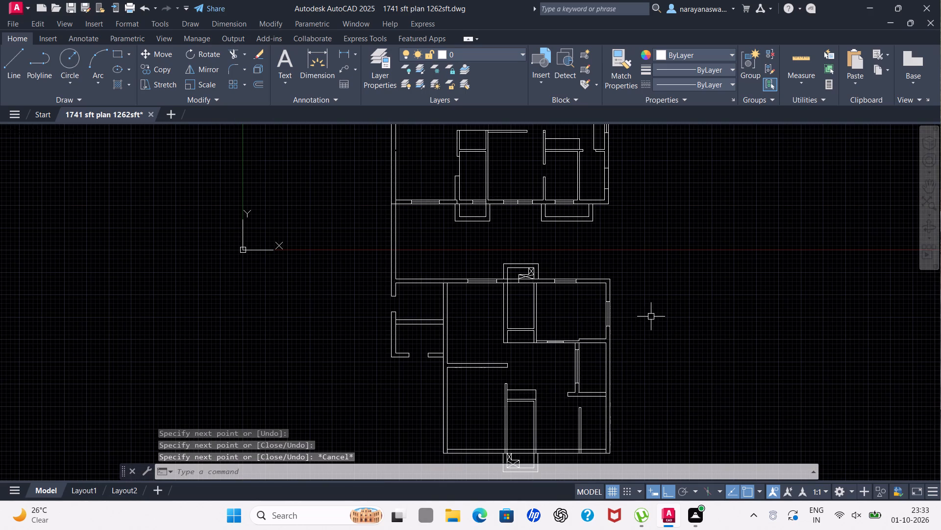
scroll(652, 312, "down", 1)
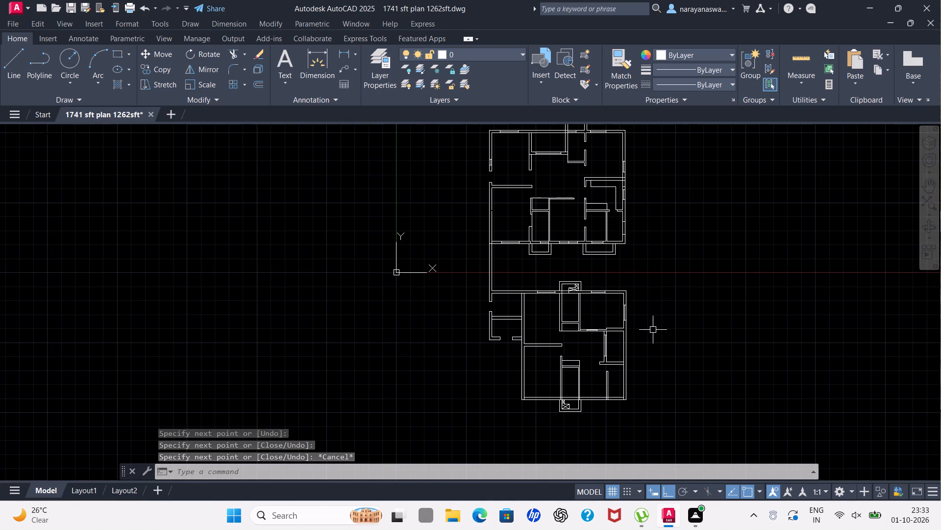
scroll(625, 405, "up", 3)
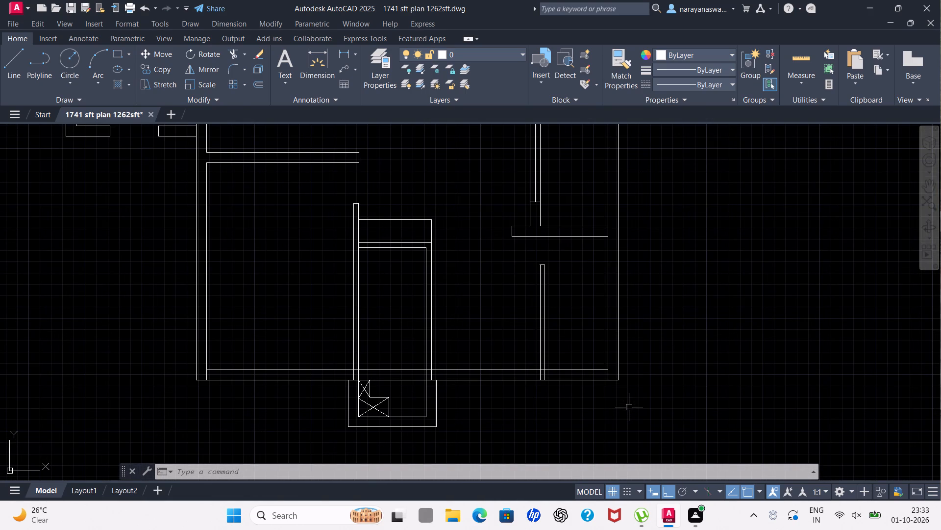
type("tr")
key("BackSpace")
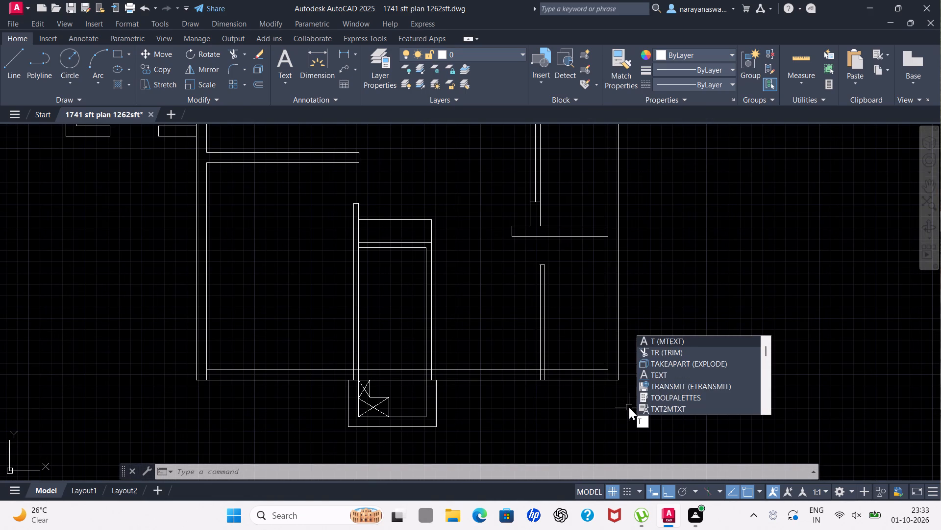
left_click(673, 354)
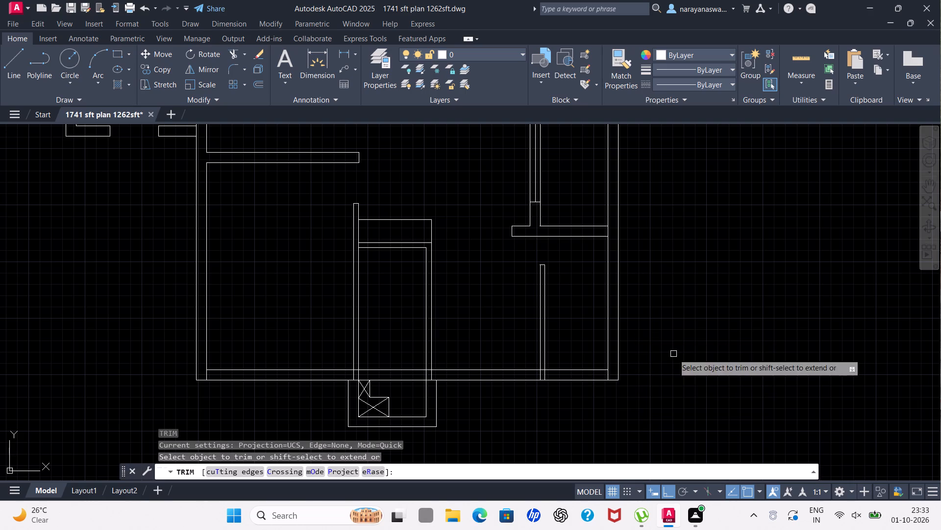
scroll(617, 381, "up", 2)
left_click_drag(594, 365, 546, 365)
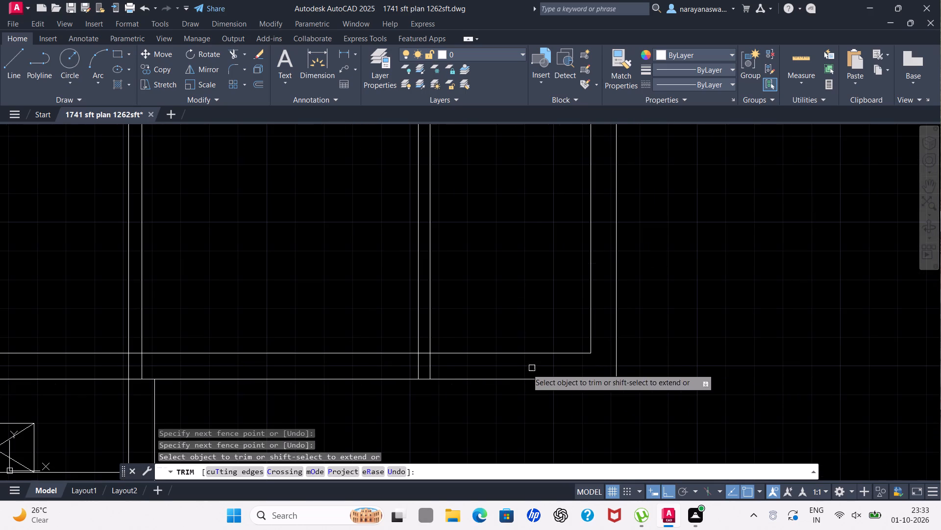
left_click_drag(397, 363, 440, 366)
scroll(439, 366, "down", 1)
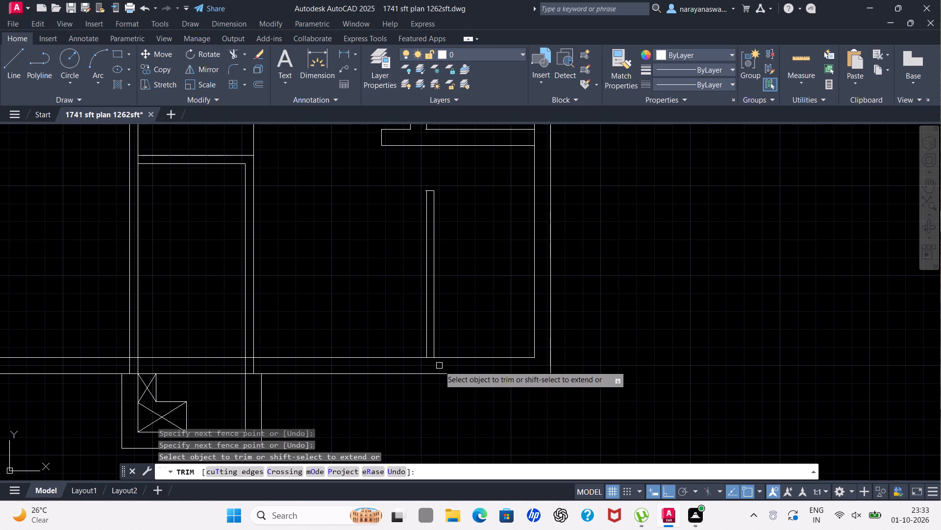
Trim the left wall's inner line where it runs through the lower block's bottom wall at the lower-left corner.
scroll(294, 358, "down", 6)
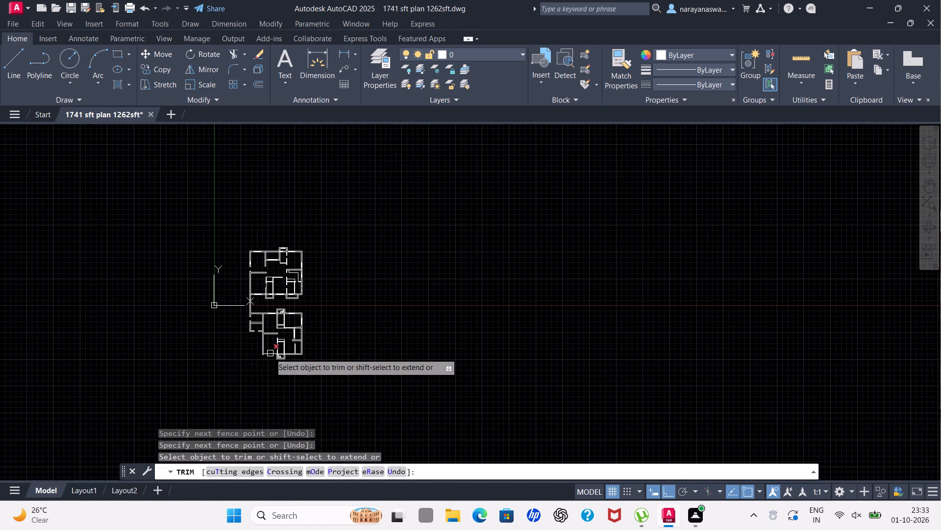
scroll(183, 329, "up", 4)
scroll(517, 367, "down", 3)
scroll(578, 410, "up", 3)
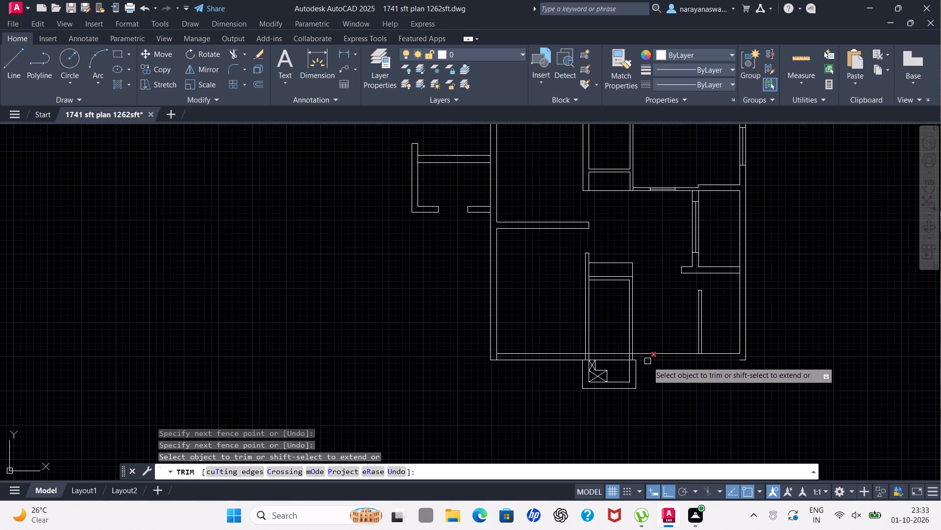
scroll(643, 362, "up", 2)
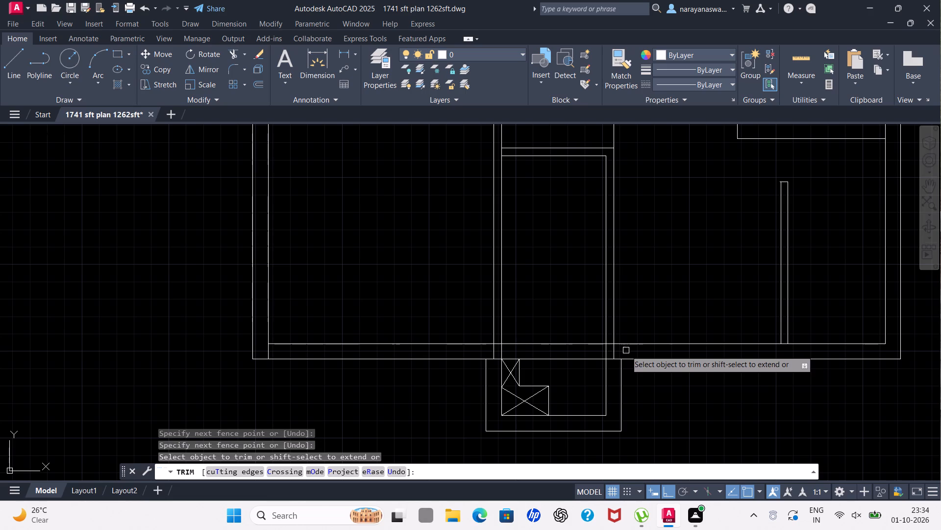
scroll(626, 350, "down", 2)
scroll(489, 360, "up", 2)
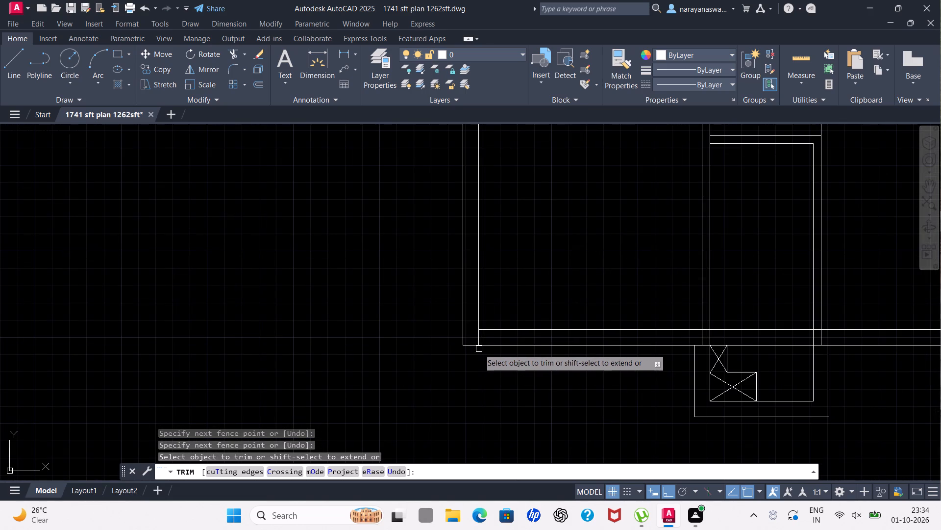
scroll(480, 346, "up", 1)
left_click_drag(467, 334, 490, 332)
scroll(493, 331, "down", 2)
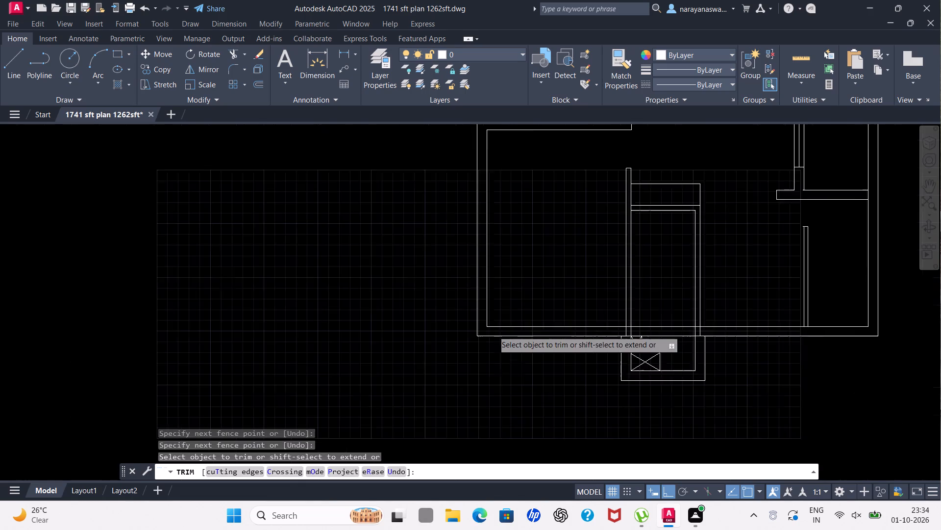
scroll(493, 331, "down", 2)
scroll(668, 330, "up", 3)
scroll(551, 339, "down", 1)
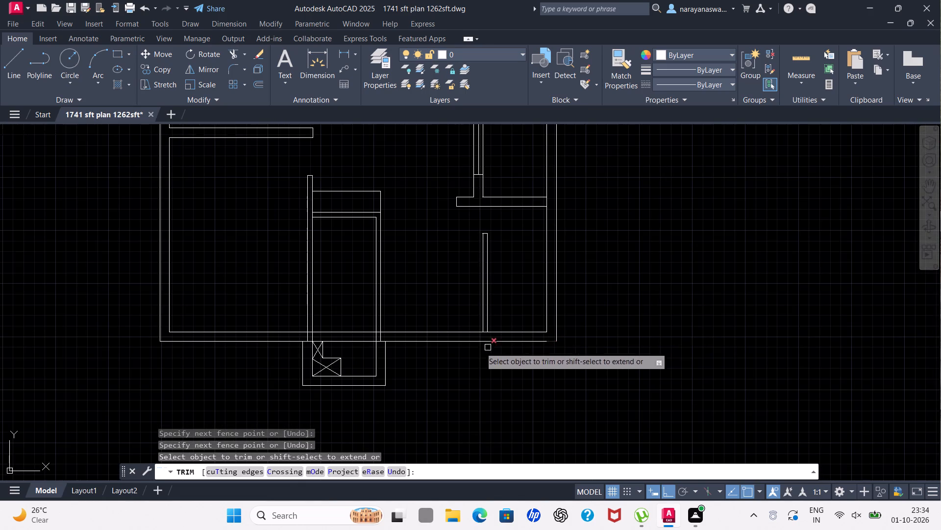
Trim the bottom wall's inner line and the overlapping partition line where the middle narrow room's right partition meets the bottom wall.
scroll(427, 342, "down", 2)
scroll(364, 347, "up", 3)
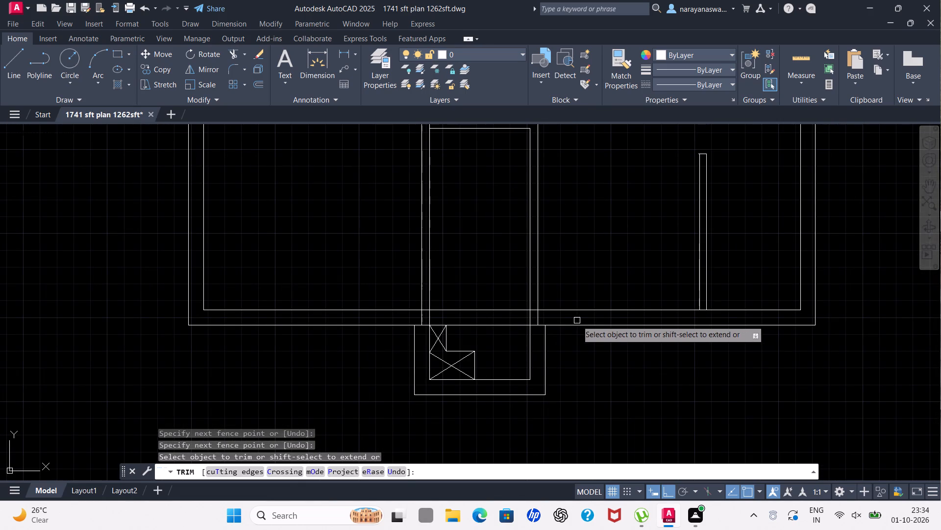
left_click(540, 317)
scroll(533, 314, "up", 3)
left_click_drag(535, 297, 531, 315)
scroll(531, 315, "down", 4)
Trim the crossing lines where the middle narrow room's left partition meets the bottom wall of the lower block.
scroll(445, 312, "up", 1)
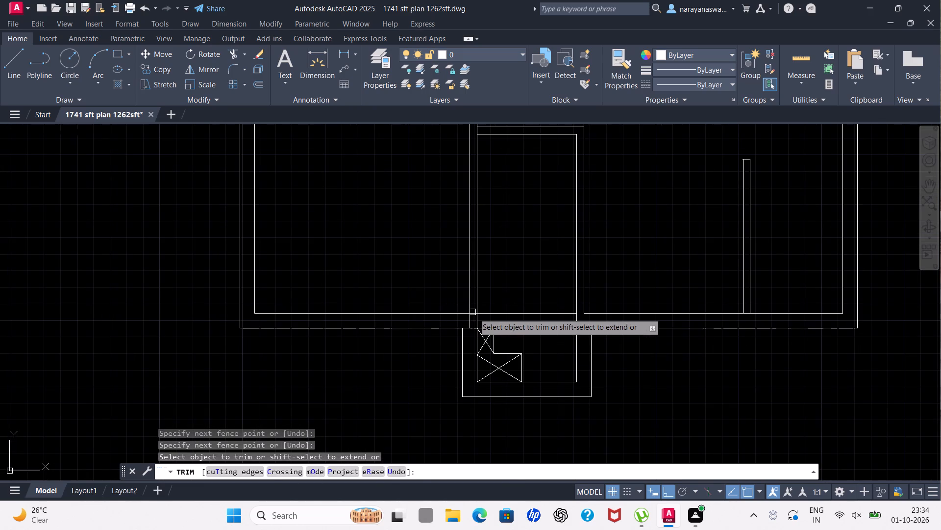
scroll(477, 328, "up", 2)
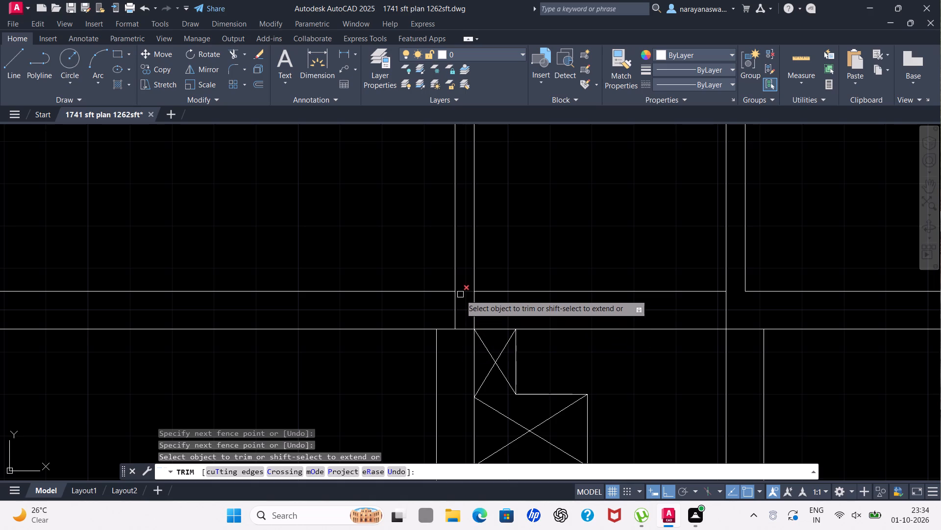
left_click_drag(461, 280, 464, 306)
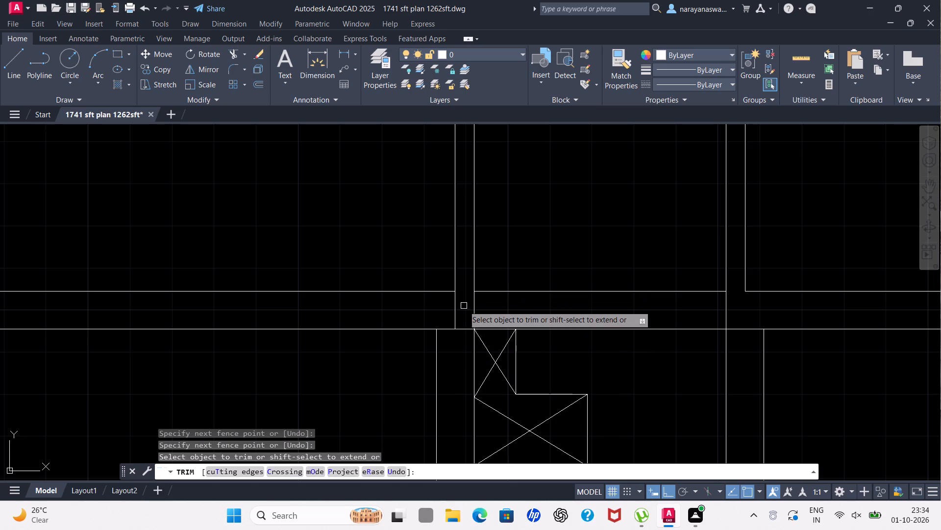
left_click_drag(440, 306, 500, 312)
key("Escape")
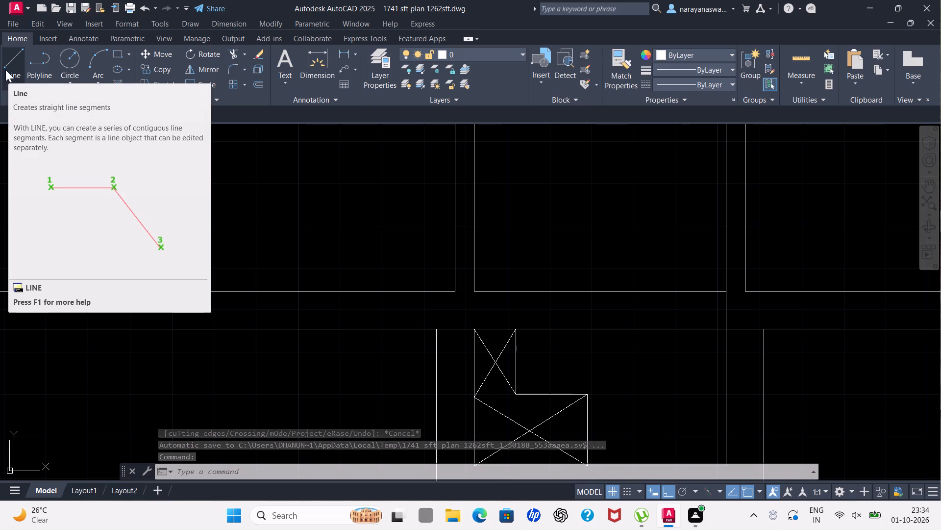
Draw a window in the bottom wall of the middle narrow room: one jamb and a centre line running to the right partition.
left_click(11, 54)
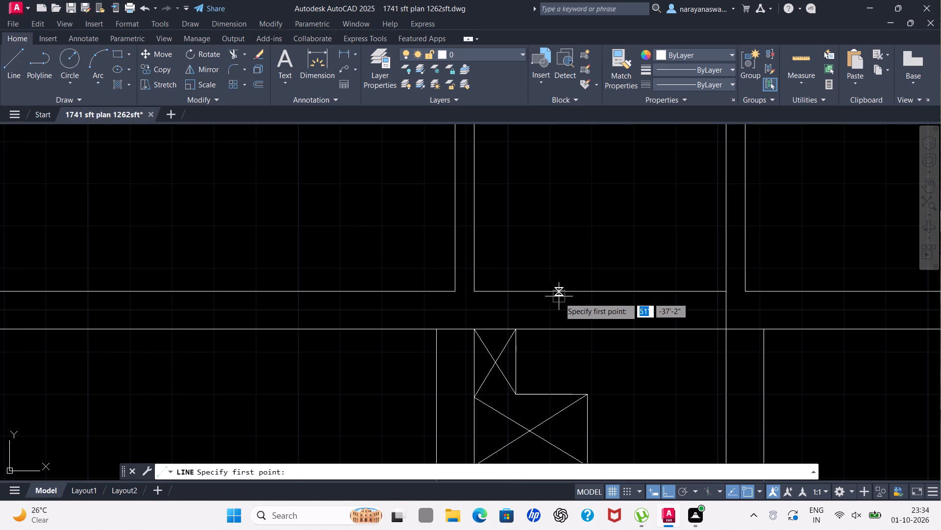
left_click(577, 291)
left_click(580, 329)
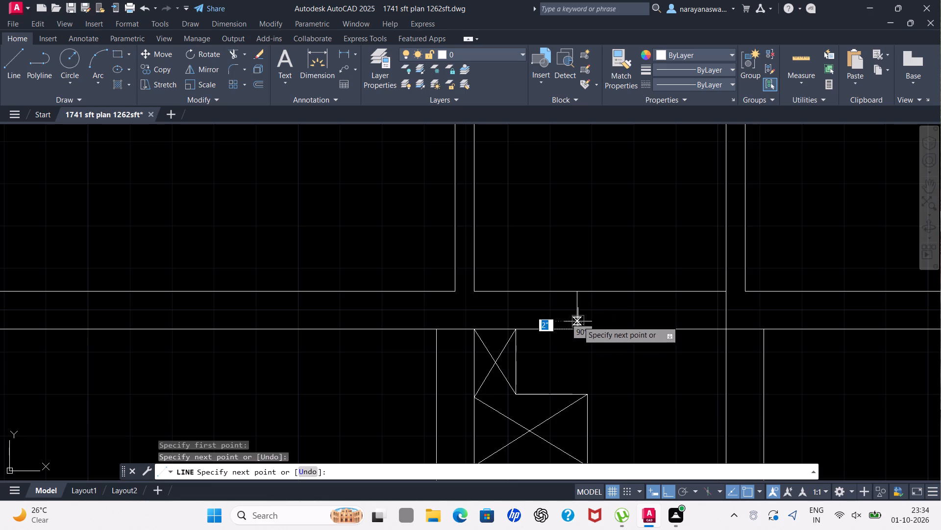
left_click(576, 308)
left_click(727, 307)
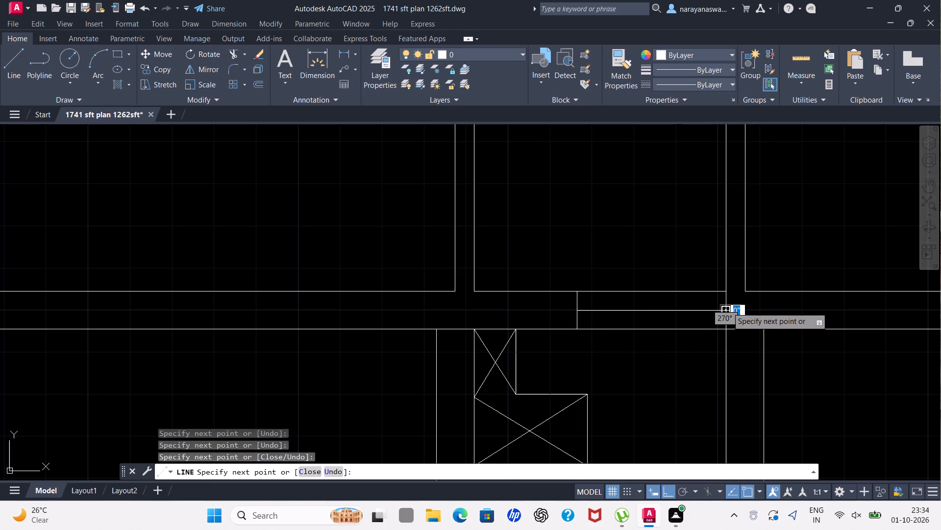
key("Escape")
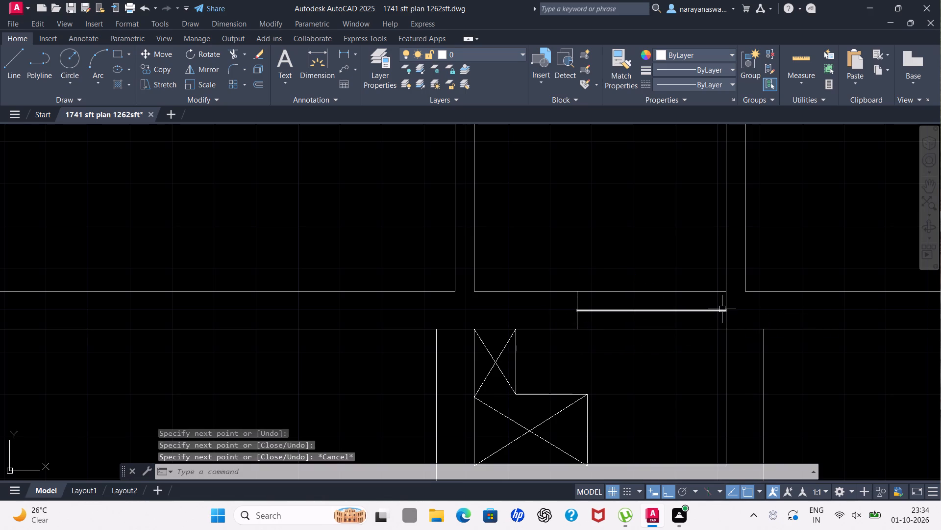
Draw a window in the left room's bottom wall with two jambs across the wall and a centre line between them.
scroll(709, 314, "down", 3)
scroll(662, 330, "up", 1)
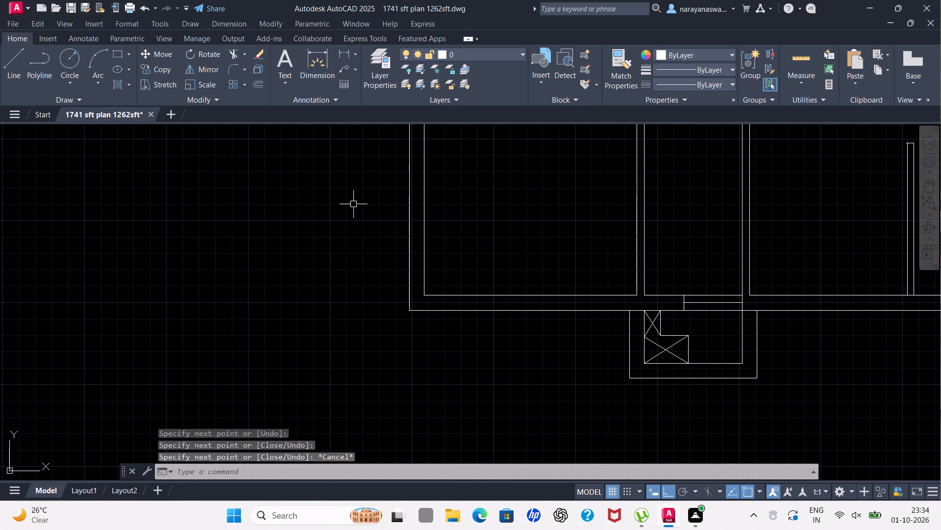
left_click(3, 56)
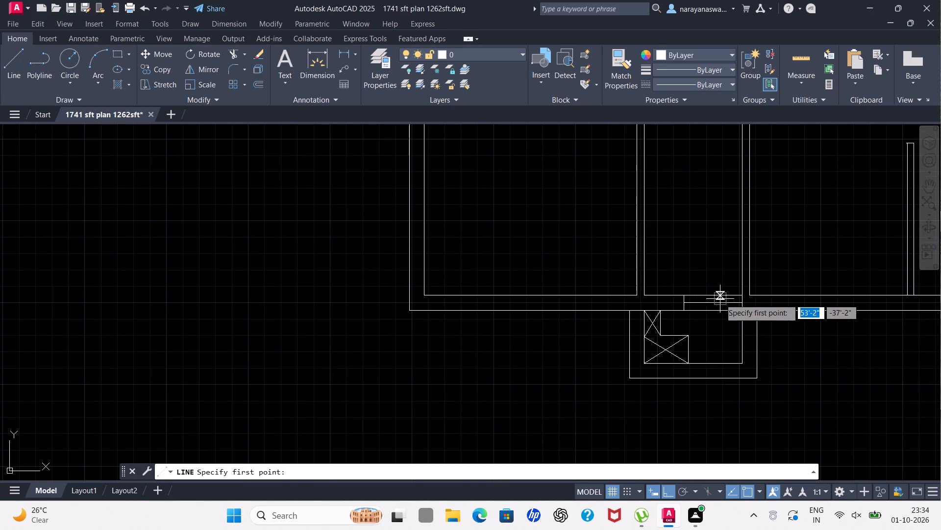
scroll(626, 301, "up", 1)
left_click(575, 292)
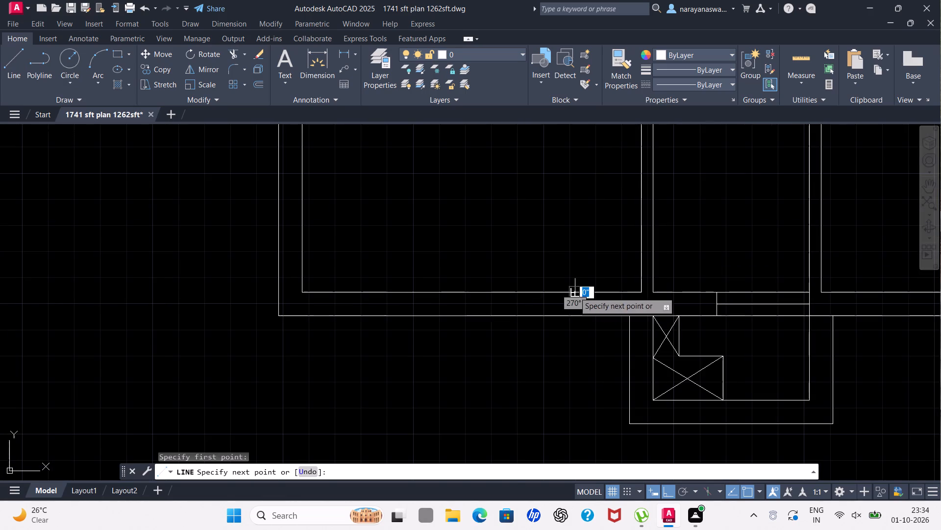
left_click(576, 316)
left_click(575, 302)
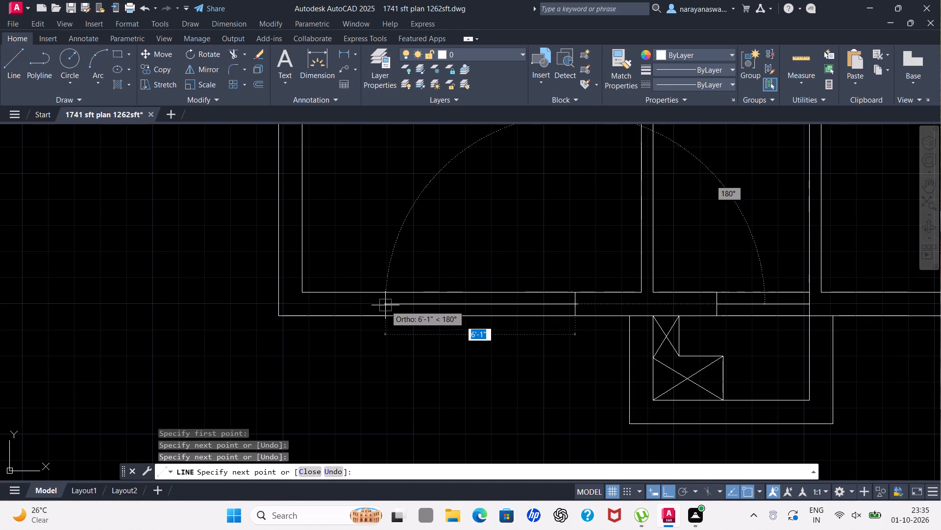
left_click(407, 302)
scroll(405, 303, "down", 1)
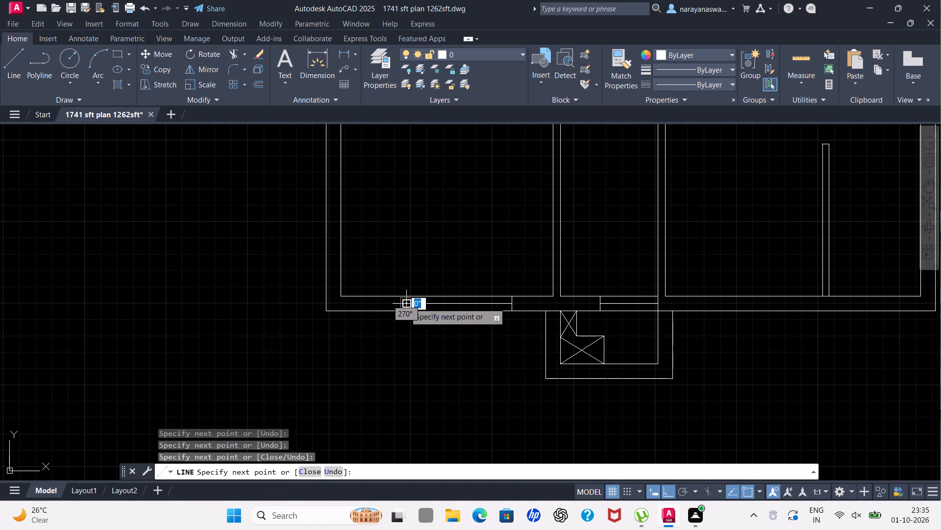
scroll(405, 303, "up", 3)
left_click(404, 277)
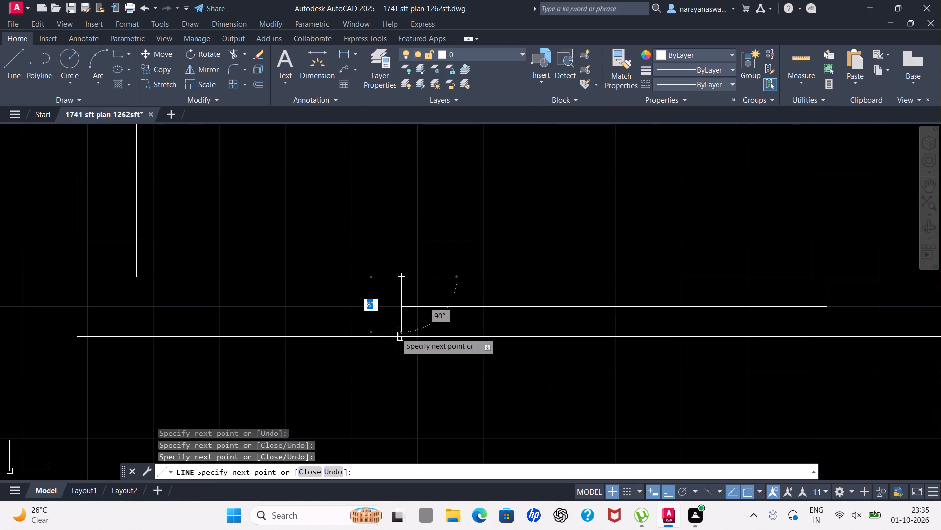
left_click(399, 333)
key("Escape")
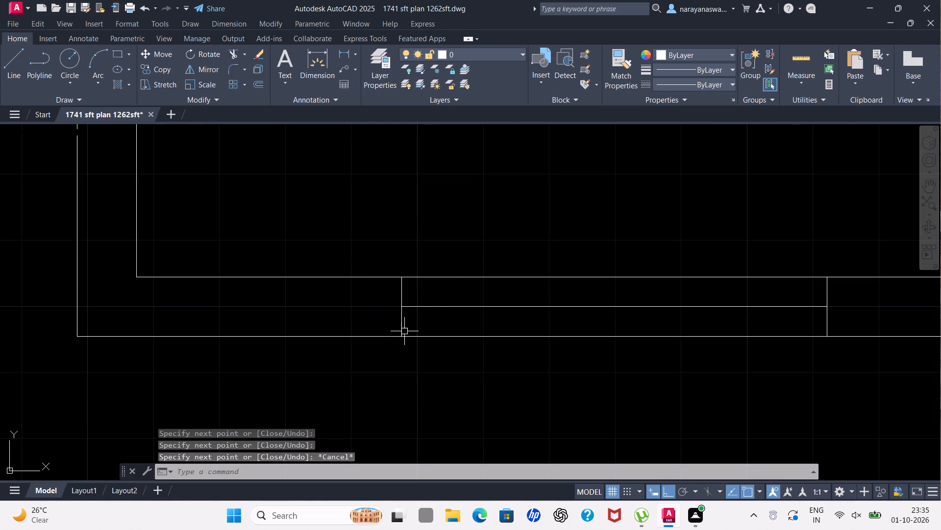
Draw two jambs about 4'-6" apart across the right wall beside the thin partition, linked along the wall's outer line.
scroll(404, 331, "down", 5)
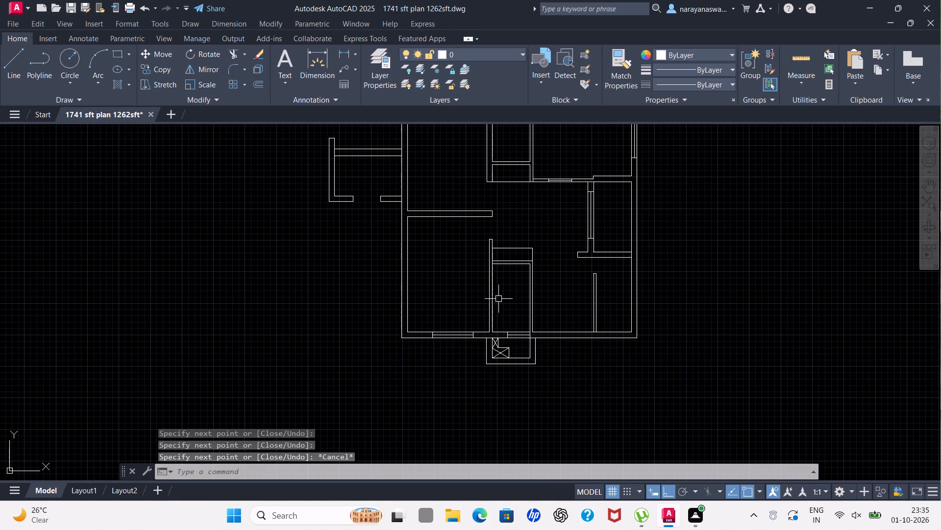
scroll(506, 297, "down", 2)
scroll(533, 248, "up", 2)
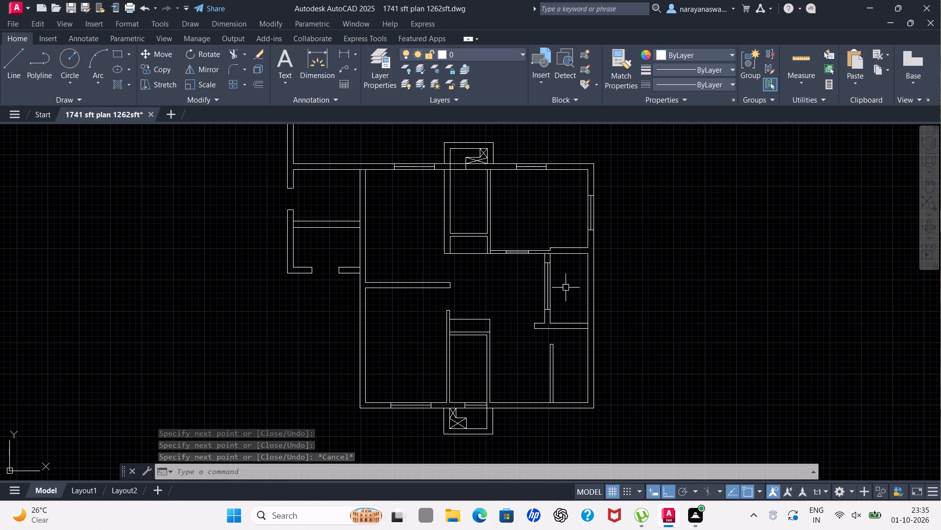
scroll(583, 306, "up", 1)
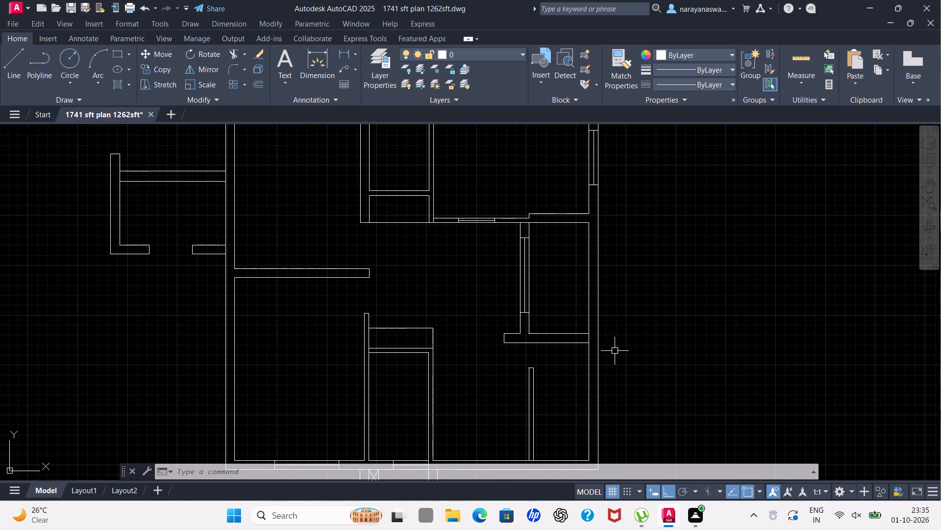
left_click(7, 60)
scroll(617, 343, "down", 2)
scroll(597, 371, "up", 3)
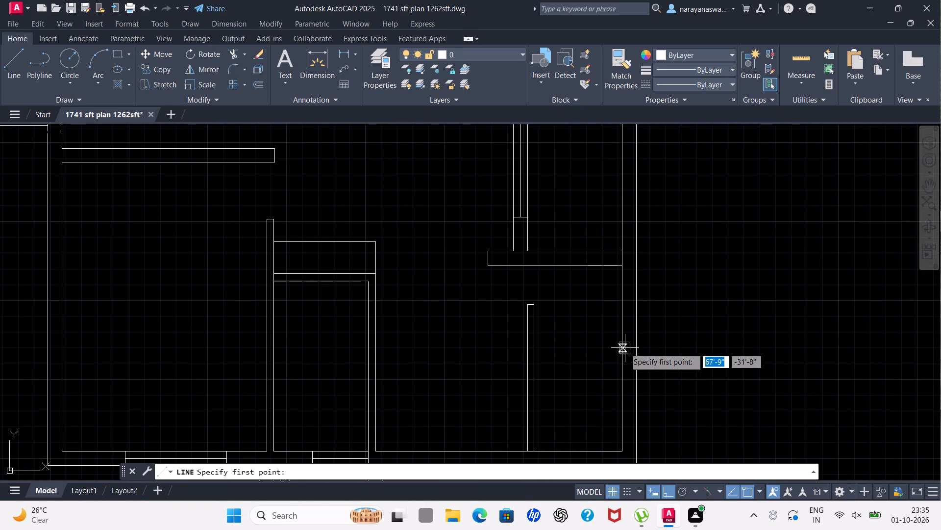
left_click(621, 307)
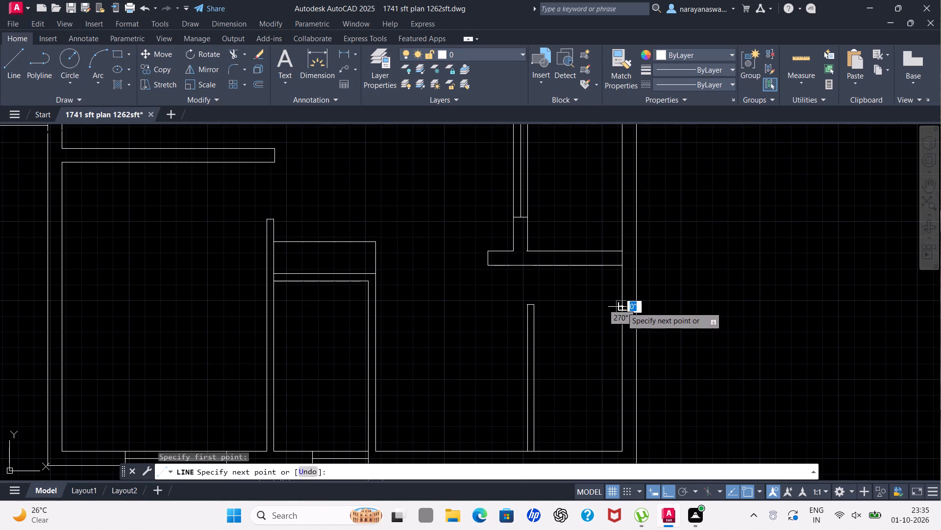
left_click(639, 311)
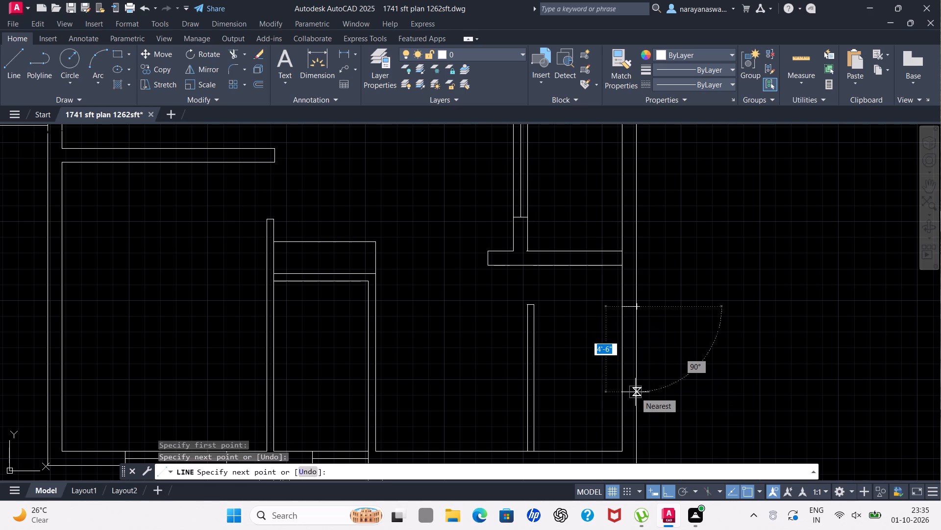
left_click(635, 392)
left_click_drag(623, 396, 626, 390)
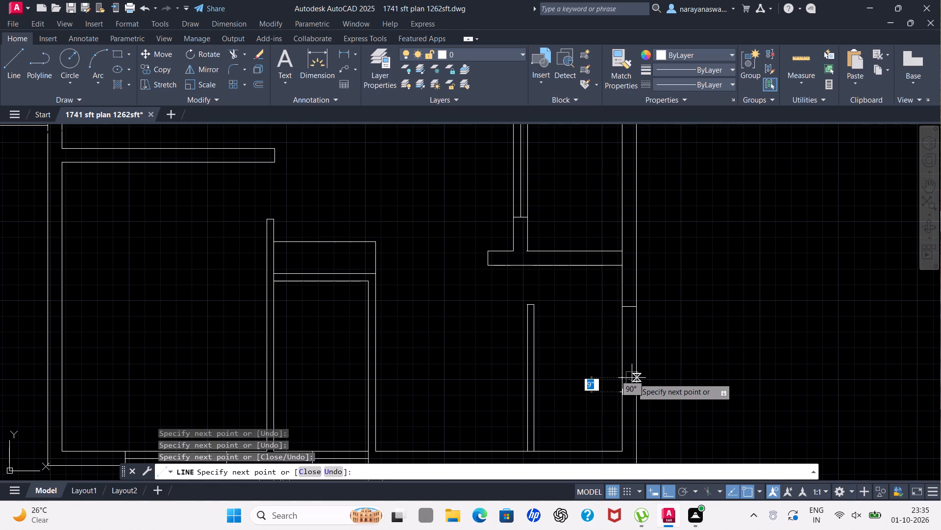
key("Escape")
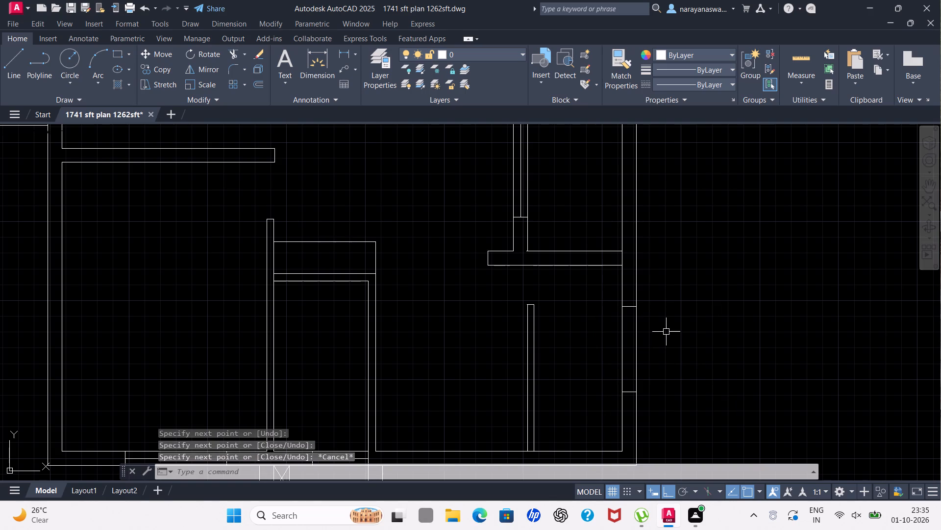
Draw a line across the right wall's thickness, continuing the lower line of the horizontal wall between the upper and lower rooms.
scroll(676, 285, "down", 1)
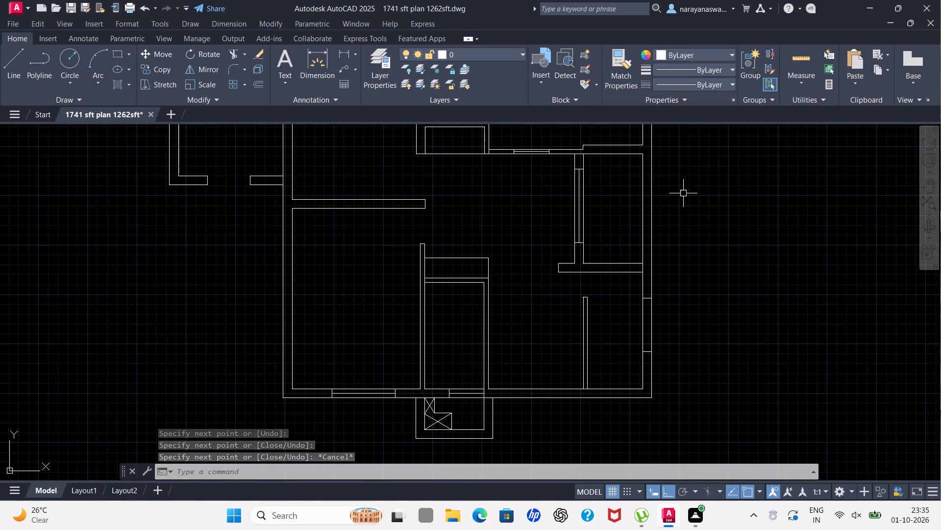
scroll(675, 202, "down", 1)
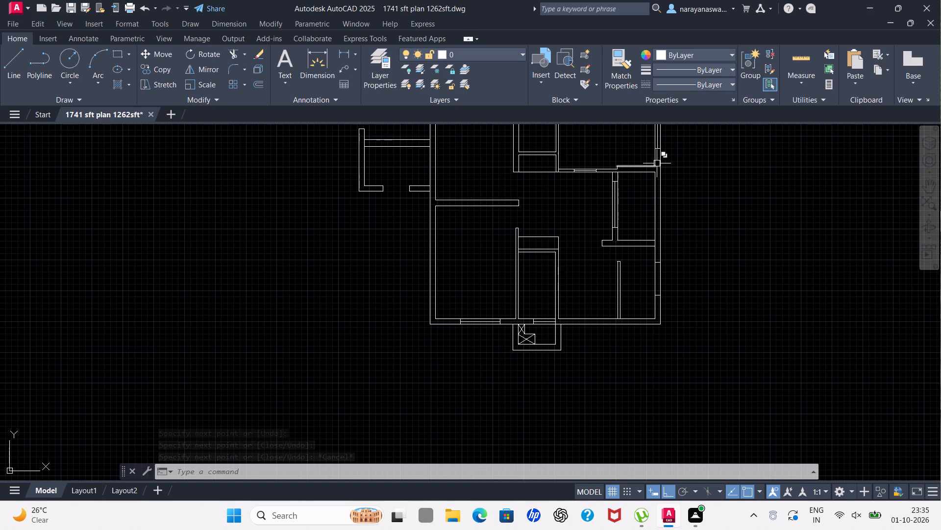
scroll(656, 196, "down", 2)
scroll(652, 179, "up", 3)
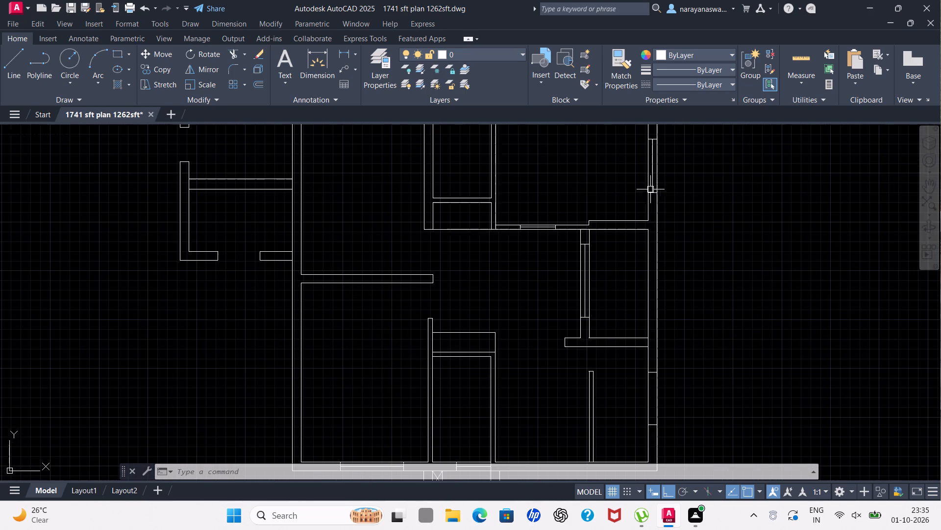
scroll(681, 238, "up", 1)
left_click(7, 63)
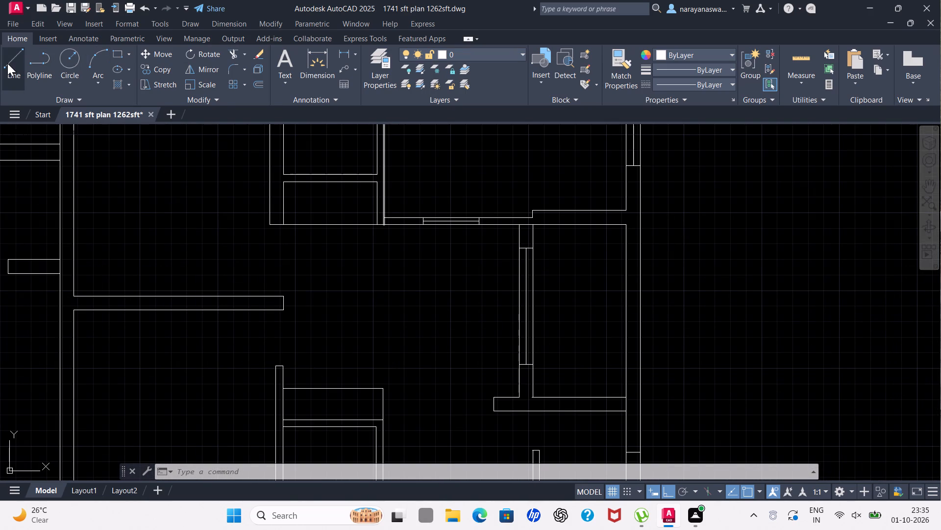
left_click(626, 225)
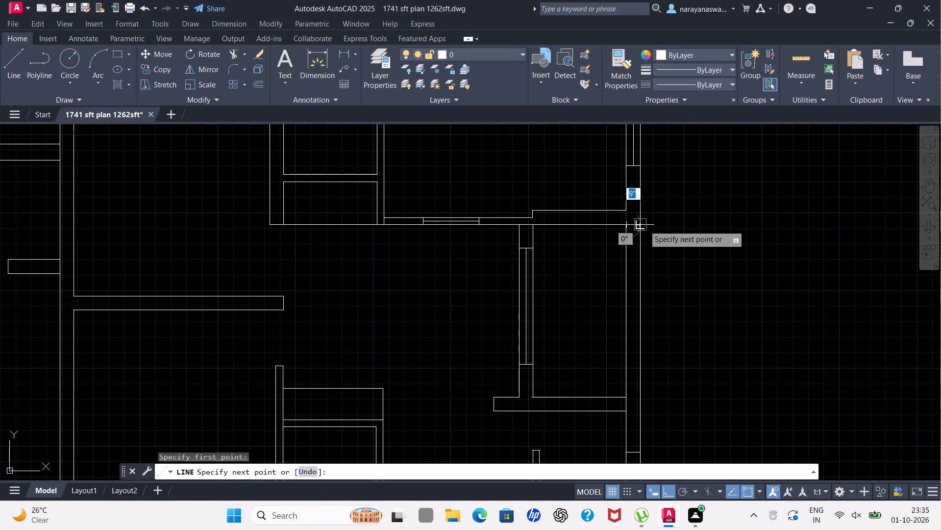
left_click(644, 225)
key("Escape")
Draw a line across the right wall's thickness, continuing the upper line of the short horizontal wall above the thin partition.
scroll(651, 258, "down", 1)
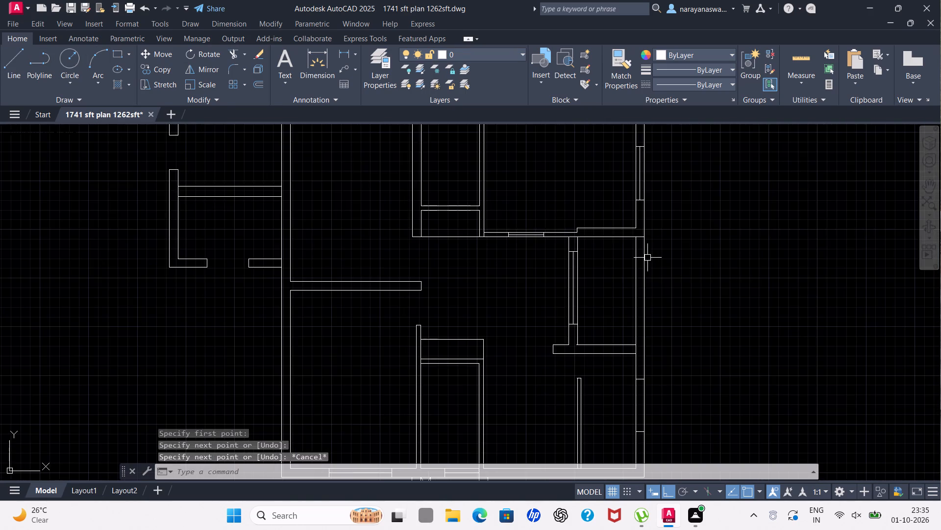
scroll(647, 257, "up", 1)
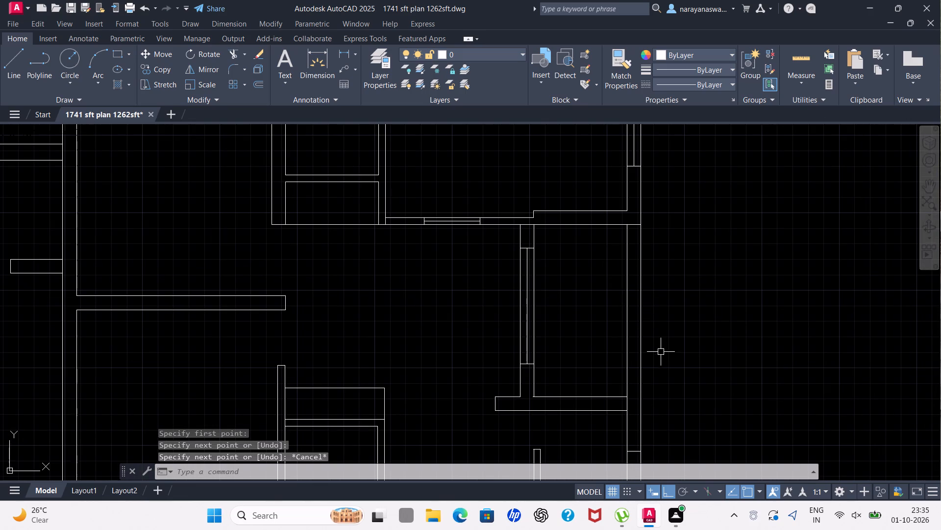
scroll(672, 404, "up", 1)
left_click(11, 75)
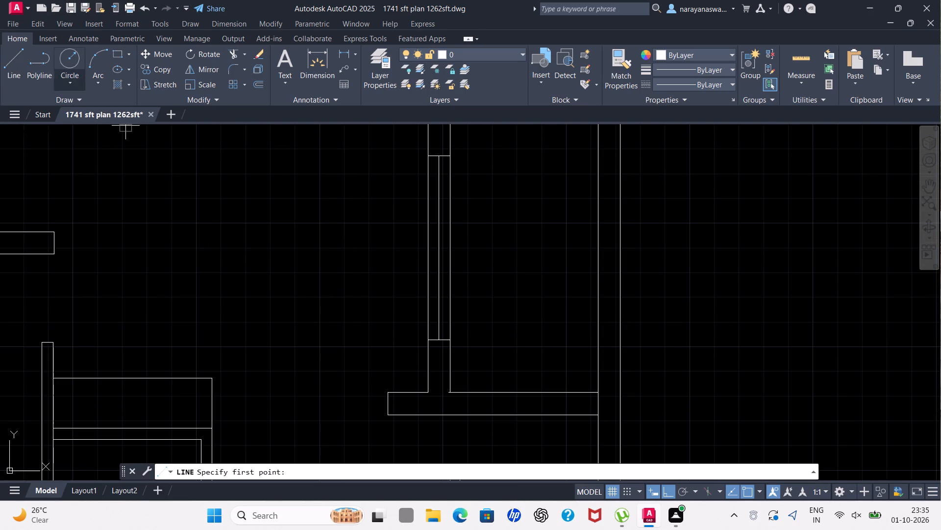
left_click_drag(601, 391, 615, 392)
left_click(620, 392)
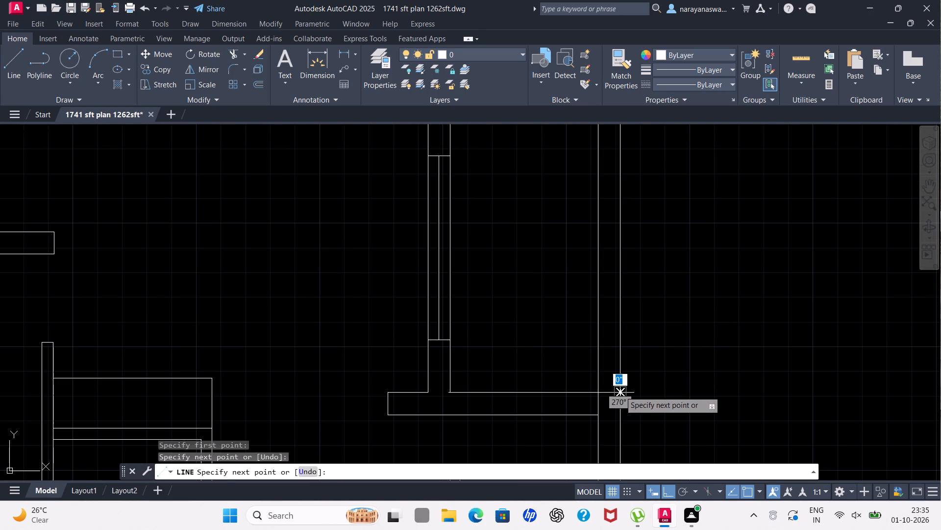
key("Escape")
scroll(646, 376, "down", 2)
scroll(666, 356, "up", 1)
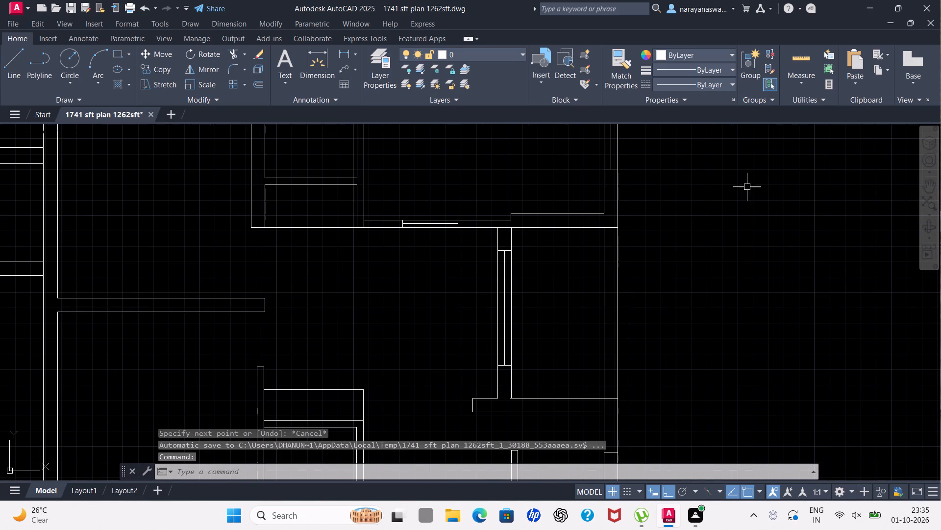
Load the HIDDEN2 linetype from acadiso.lin into the drawing.
left_click(729, 83)
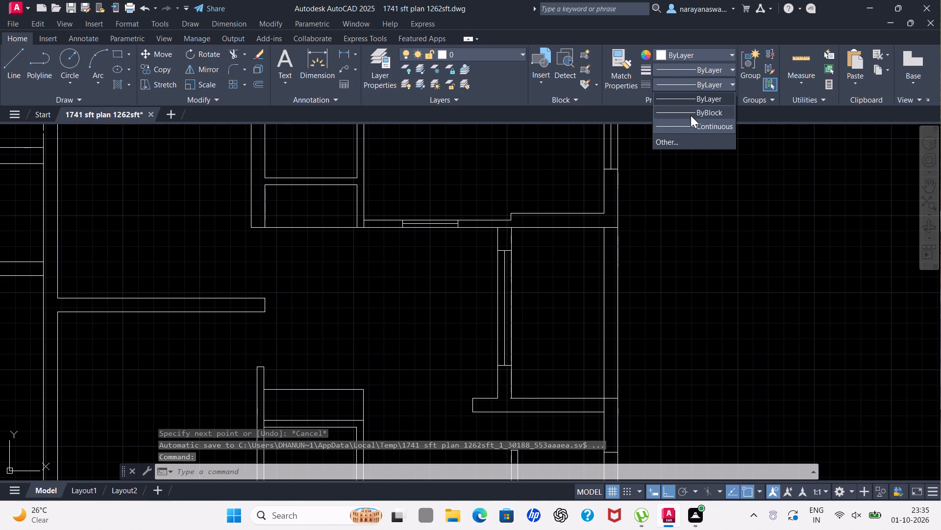
left_click(670, 139)
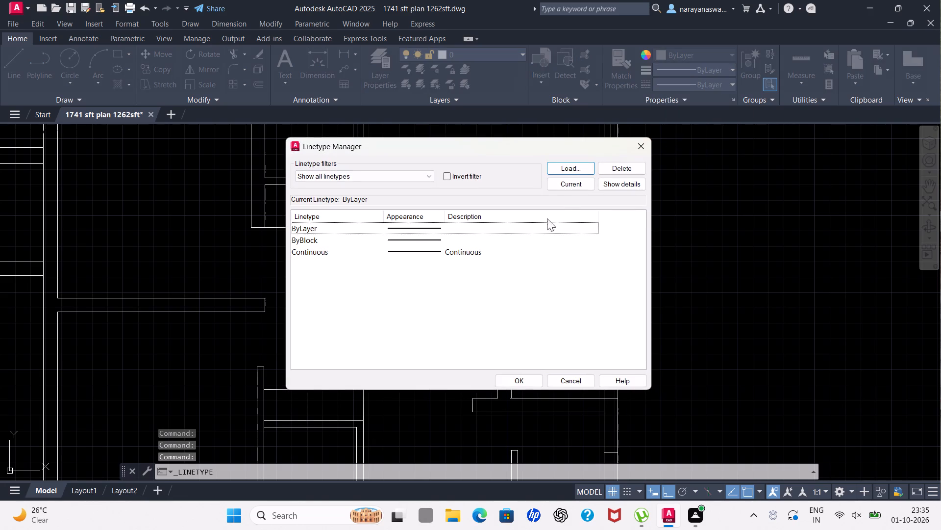
left_click(575, 170)
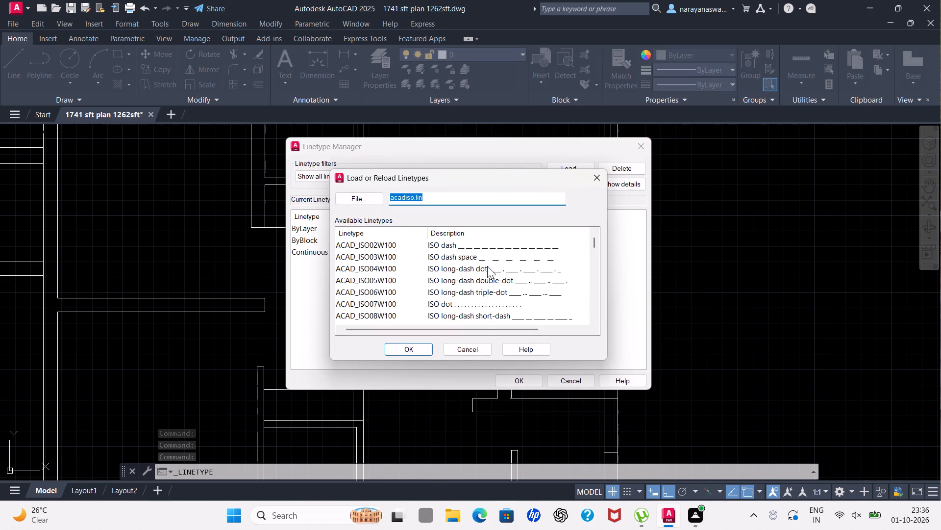
scroll(487, 266, "down", 1)
scroll(480, 277, "up", 5)
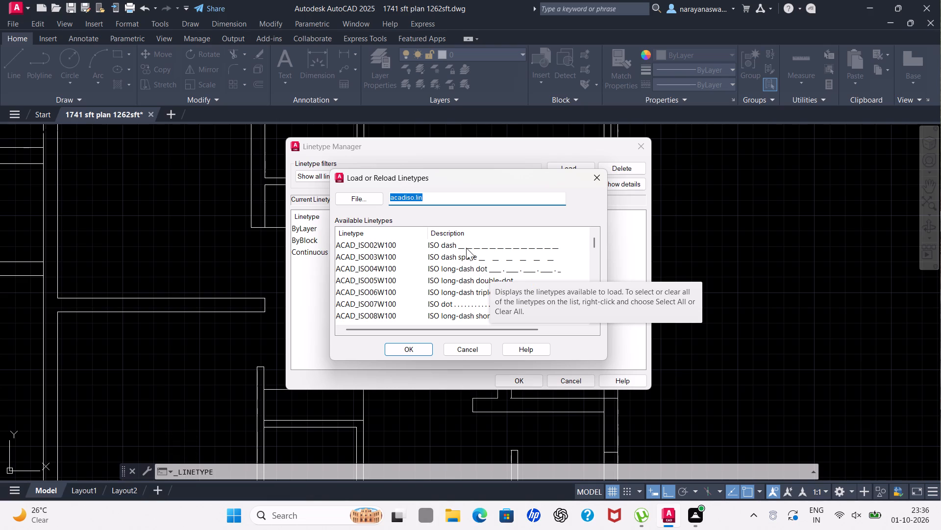
scroll(466, 248, "down", 3)
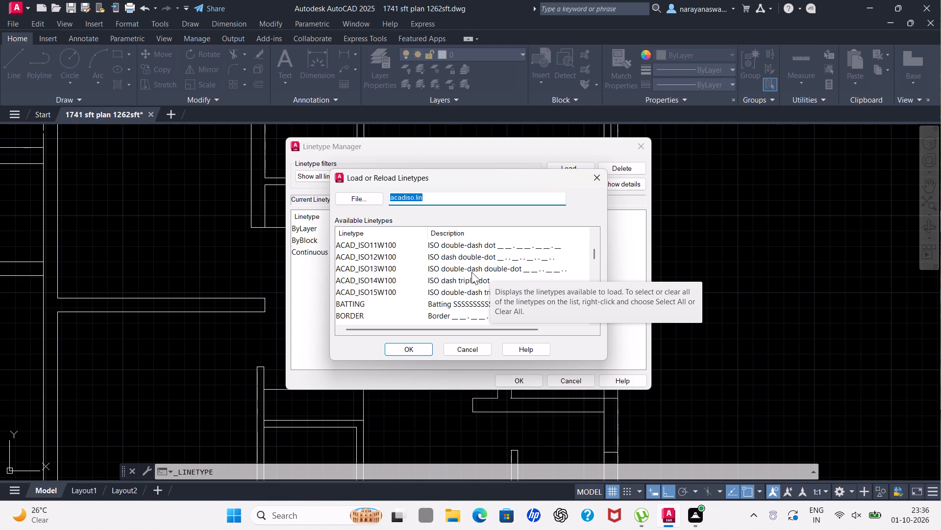
scroll(471, 270, "down", 2)
scroll(471, 279, "up", 5)
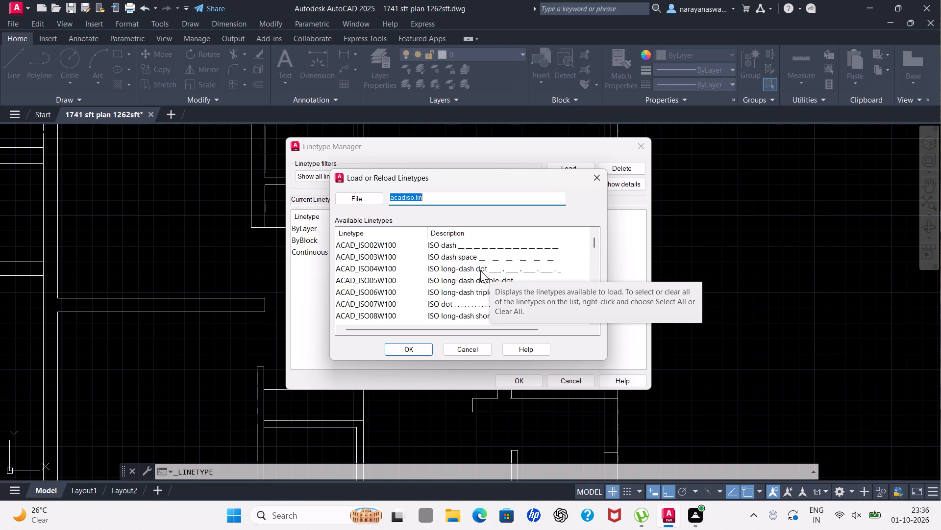
scroll(458, 264, "up", 4)
scroll(458, 264, "down", 7)
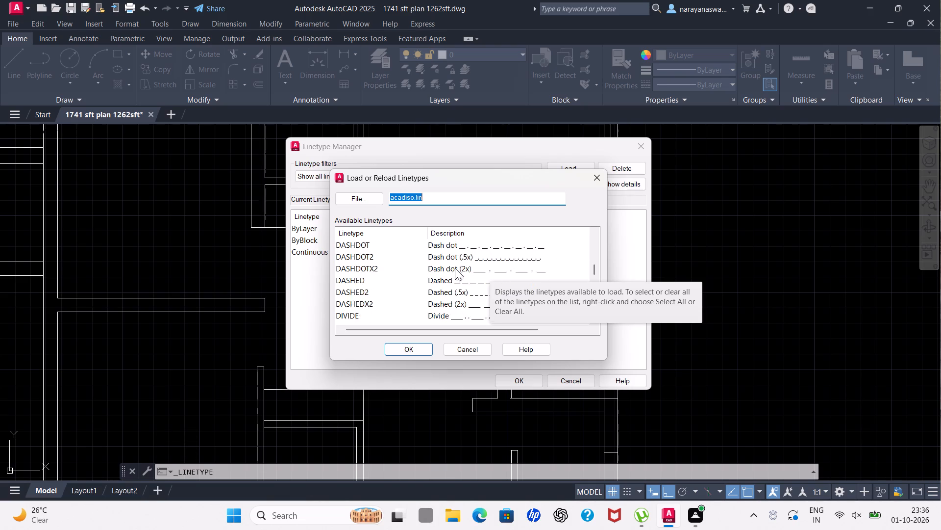
scroll(455, 268, "down", 5)
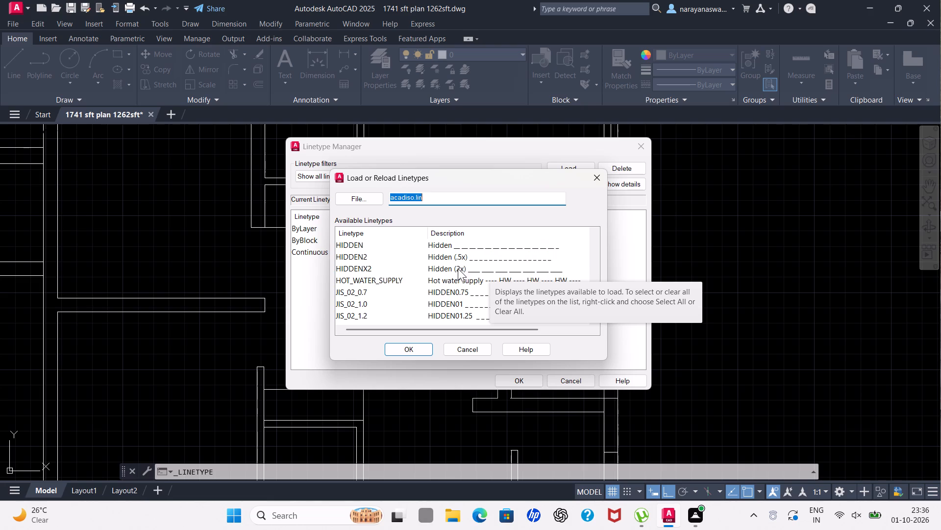
left_click(481, 258)
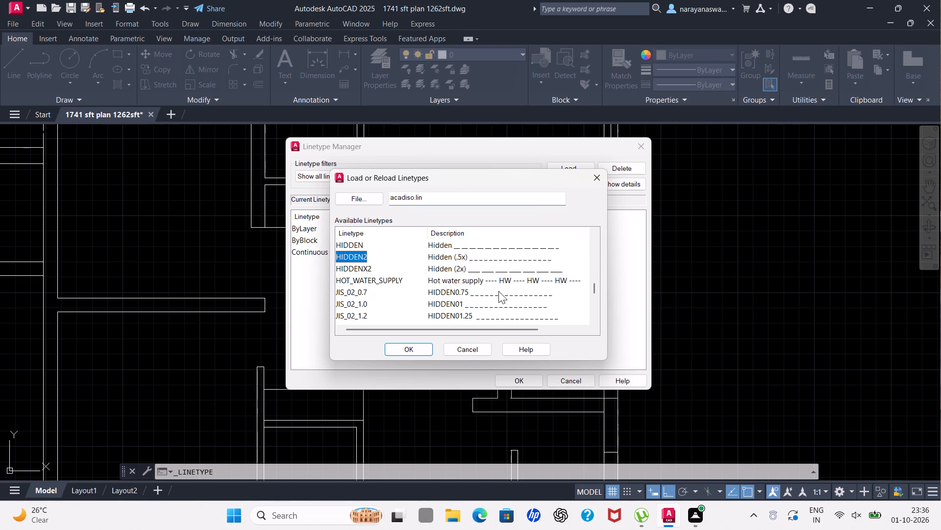
left_click(409, 344)
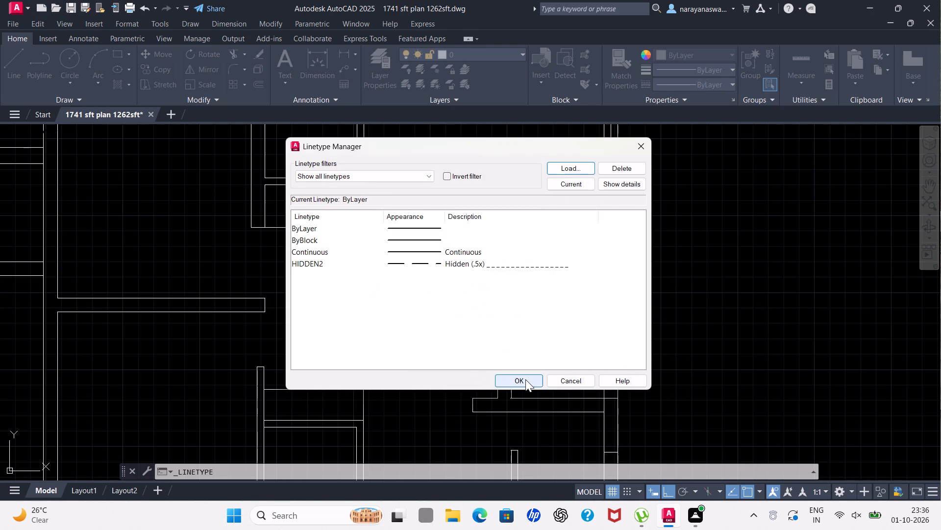
left_click(525, 379)
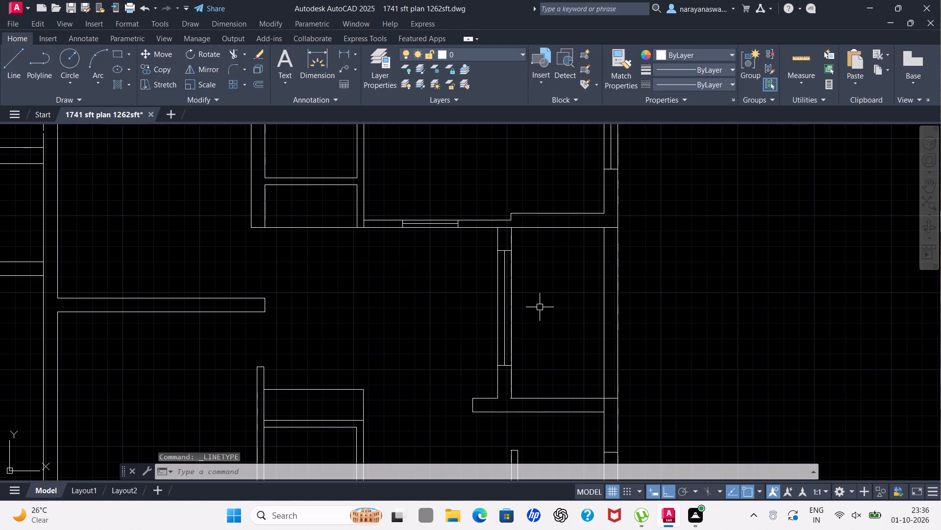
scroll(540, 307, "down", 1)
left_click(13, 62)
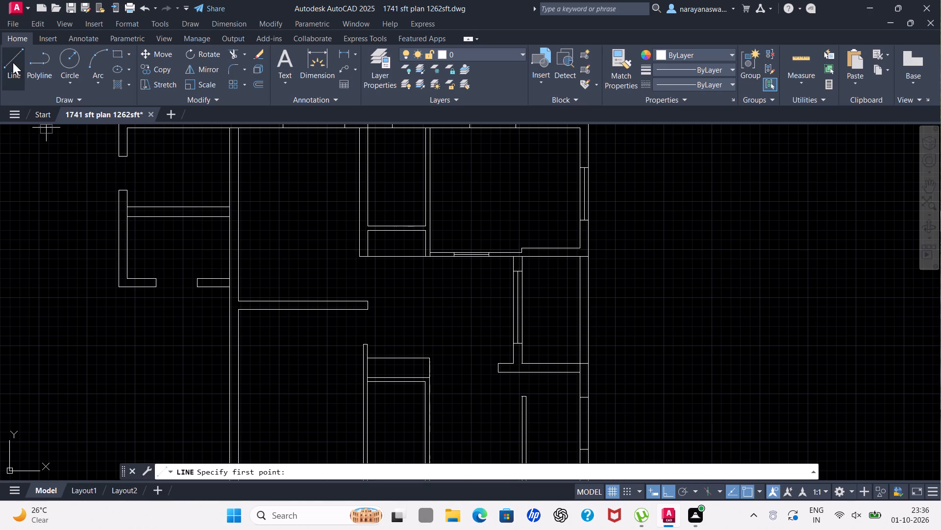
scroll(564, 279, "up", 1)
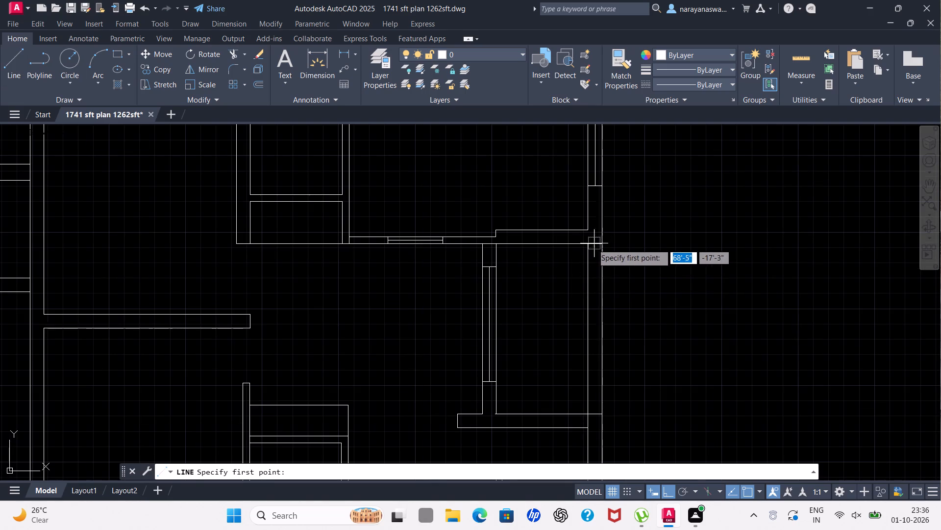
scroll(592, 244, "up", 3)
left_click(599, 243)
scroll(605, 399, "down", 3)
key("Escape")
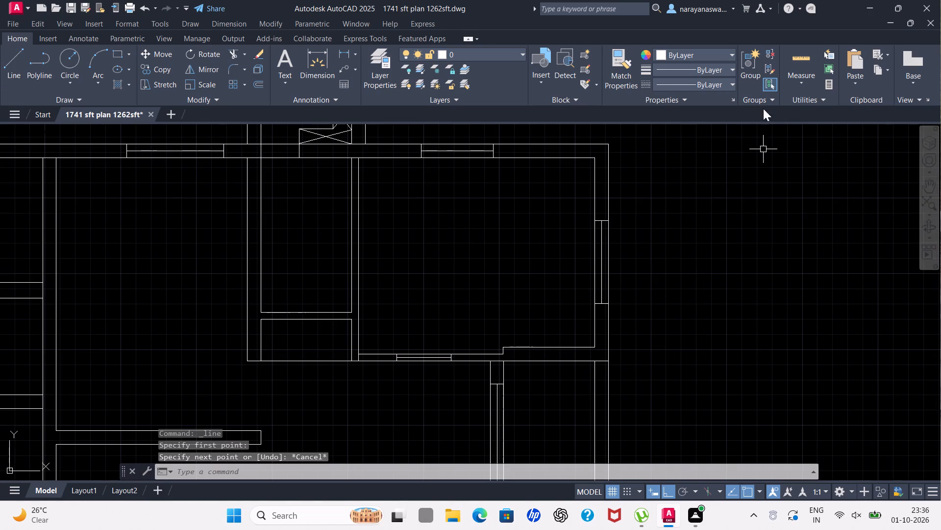
With HIDDEN2 as the current linetype, draw a vertical line about 9'-3" long midway in the right wall, between the two horizontal walls.
left_click(730, 81)
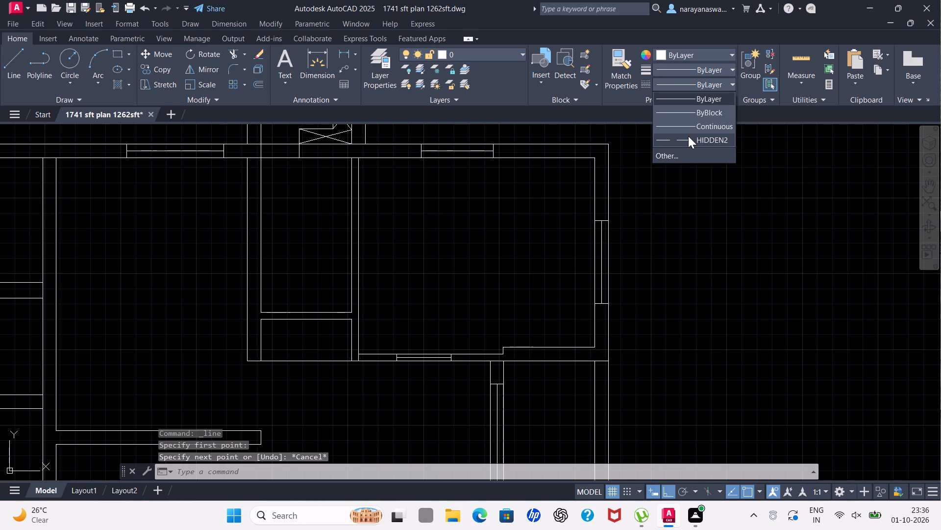
left_click(688, 136)
left_click(14, 66)
scroll(575, 289, "down", 1)
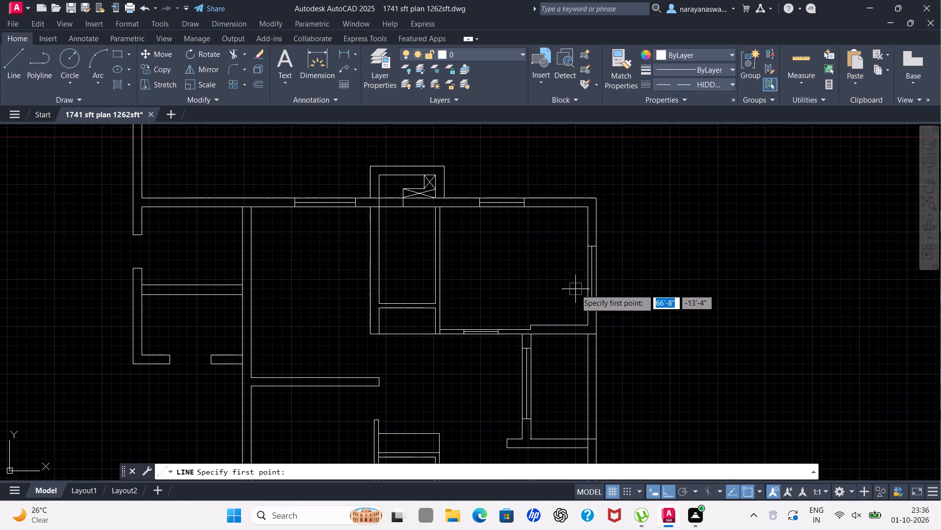
scroll(597, 358, "down", 2)
scroll(593, 382, "up", 4)
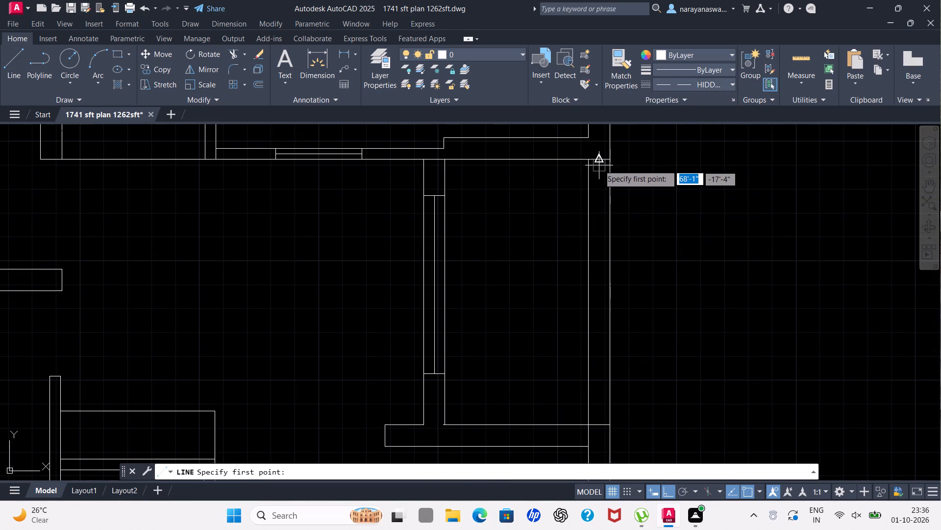
left_click(598, 159)
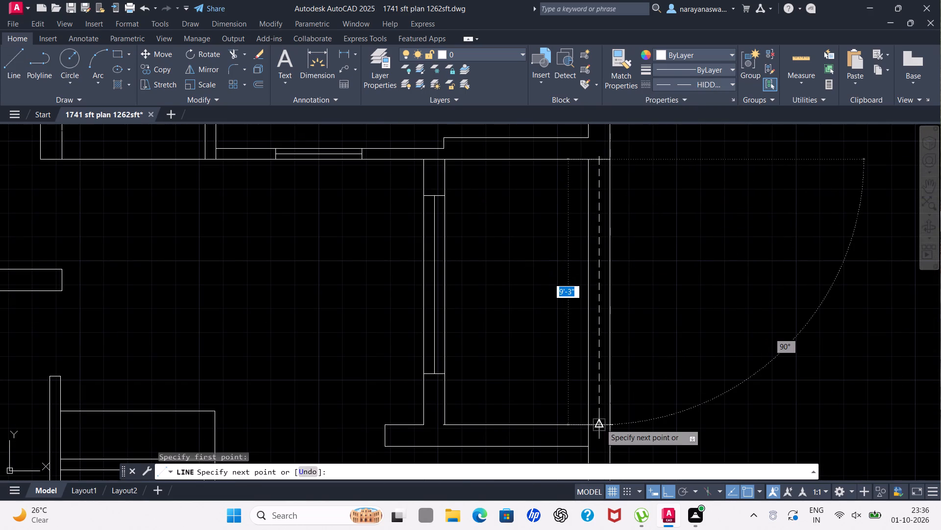
left_click(601, 424)
key("Escape")
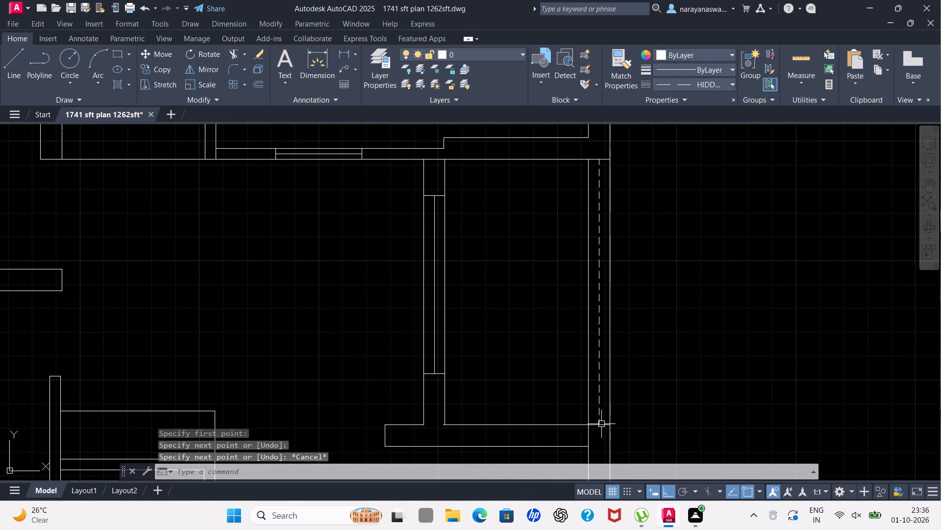
Trim the wall and centre lines between the two jambs in the upper right room's bottom wall, leaving an open gap.
scroll(625, 407, "down", 2)
scroll(666, 368, "down", 1)
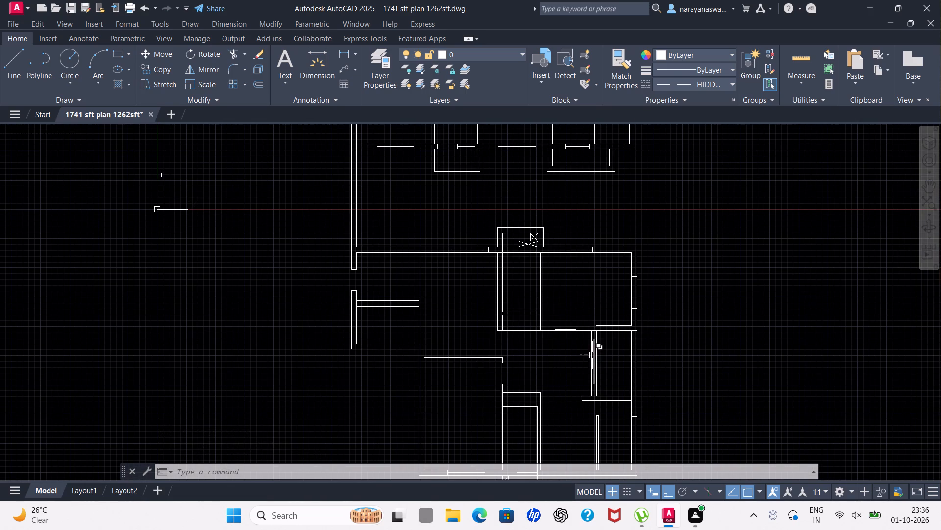
key("t")
key("r")
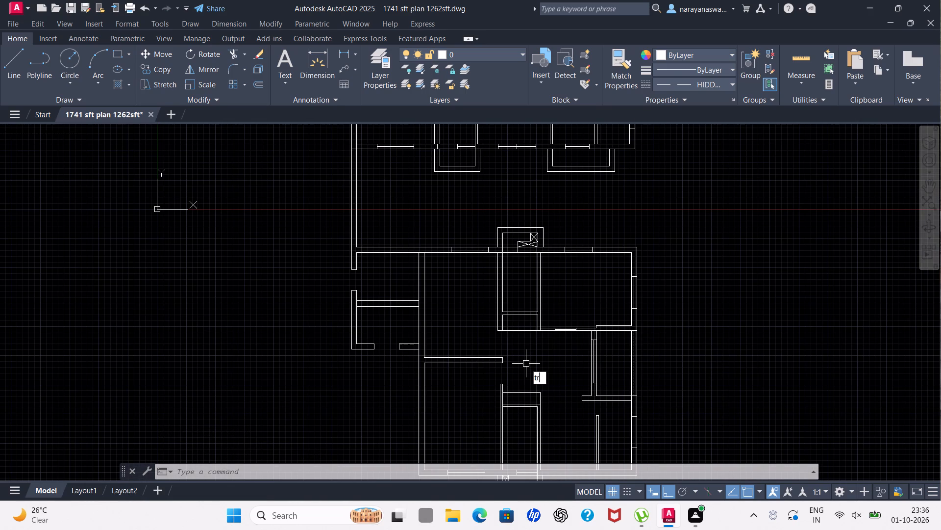
left_click(554, 386)
left_click_drag(563, 346, 563, 317)
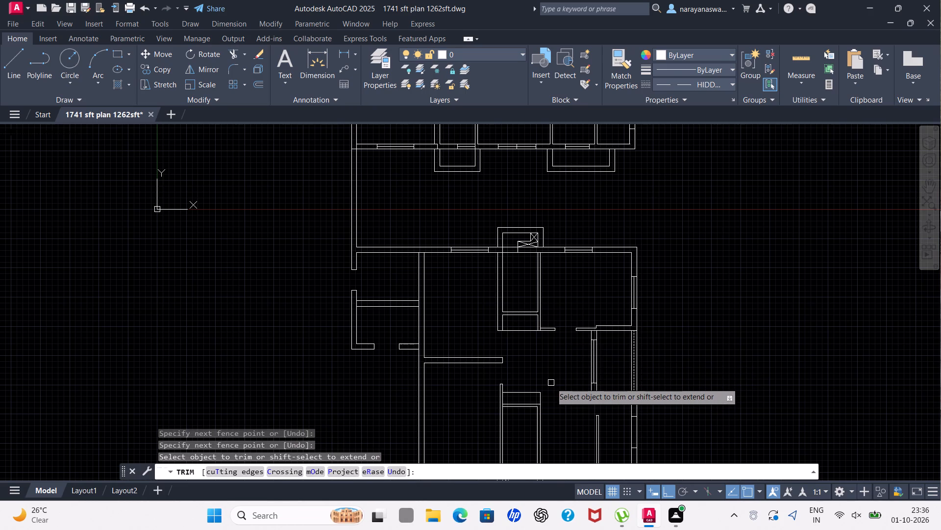
scroll(552, 377, "down", 2)
scroll(529, 403, "up", 2)
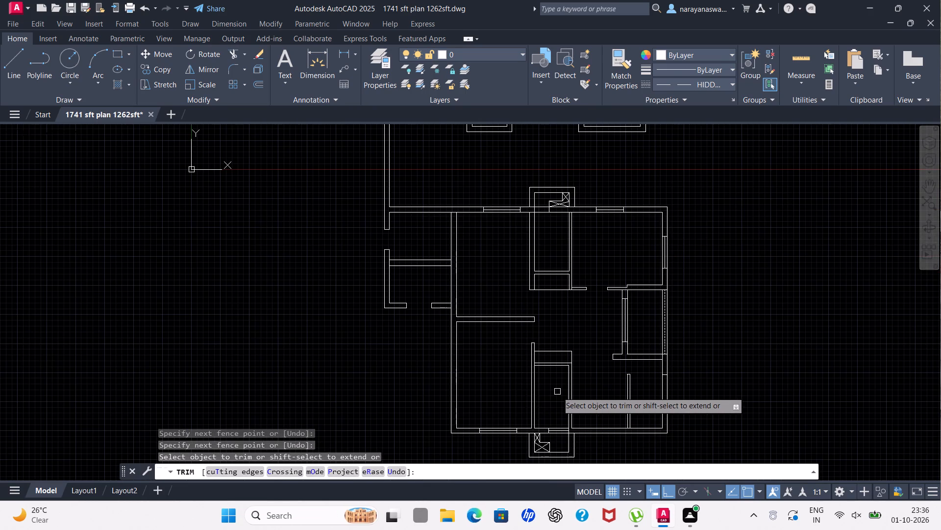
key("Escape")
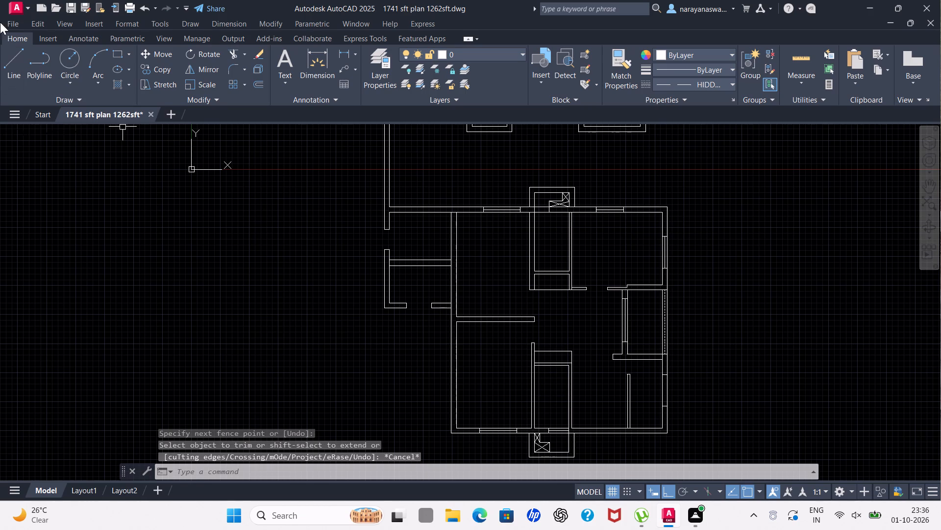
Draw a jamb line across the thin vertical partition left of the lower narrow room, just below that room's top wall.
left_click(9, 55)
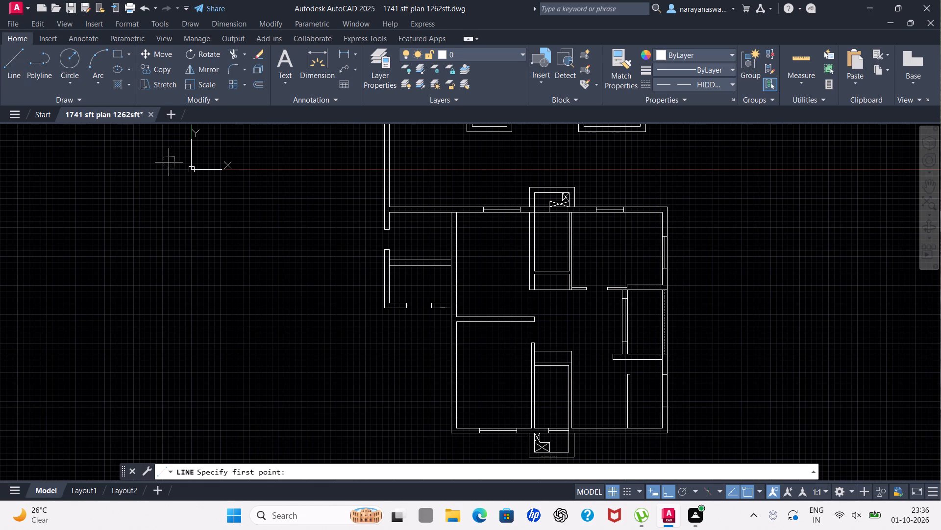
scroll(552, 407, "up", 2)
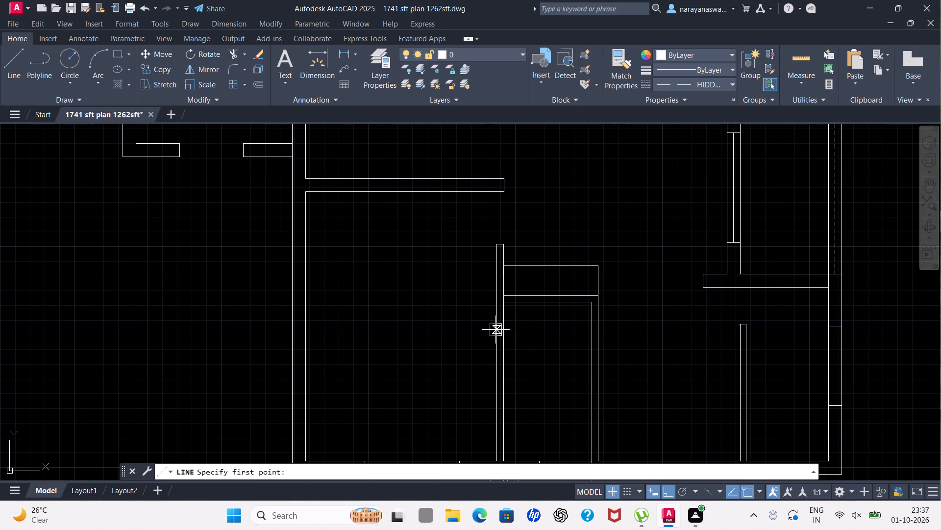
left_click(497, 315)
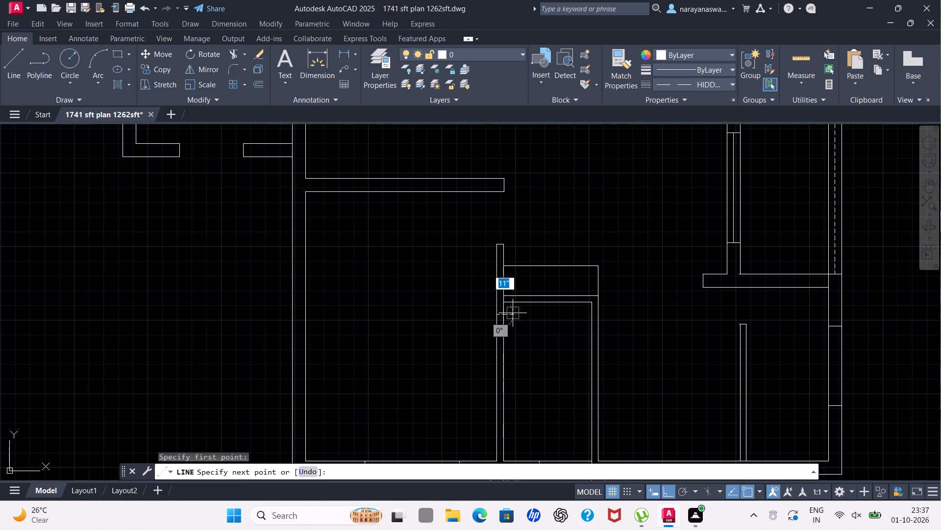
left_click(503, 317)
scroll(495, 321, "up", 3)
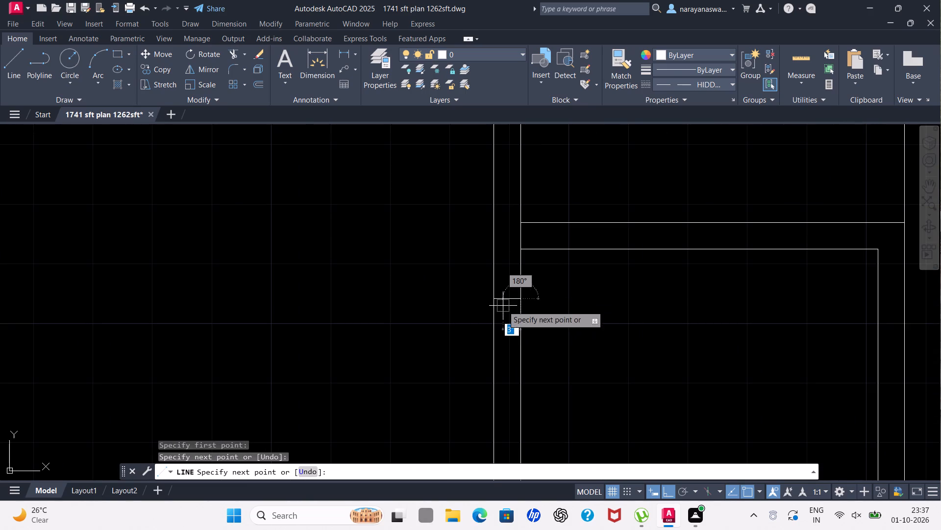
key("Escape")
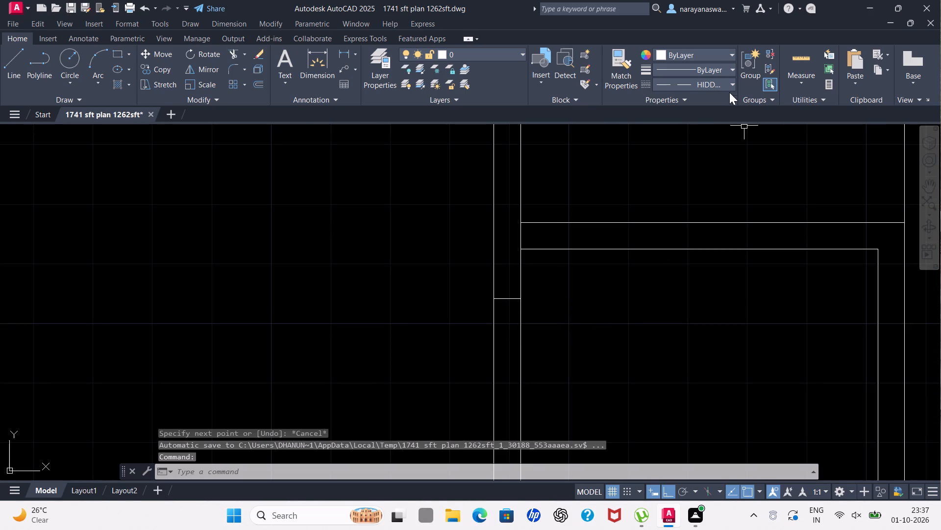
Set the current linetype to ByBlock.
left_click(727, 81)
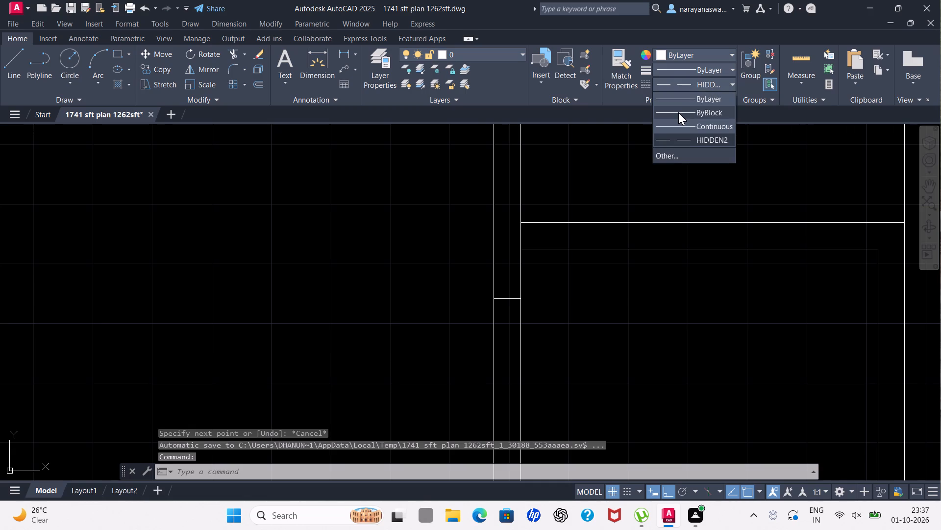
left_click(678, 112)
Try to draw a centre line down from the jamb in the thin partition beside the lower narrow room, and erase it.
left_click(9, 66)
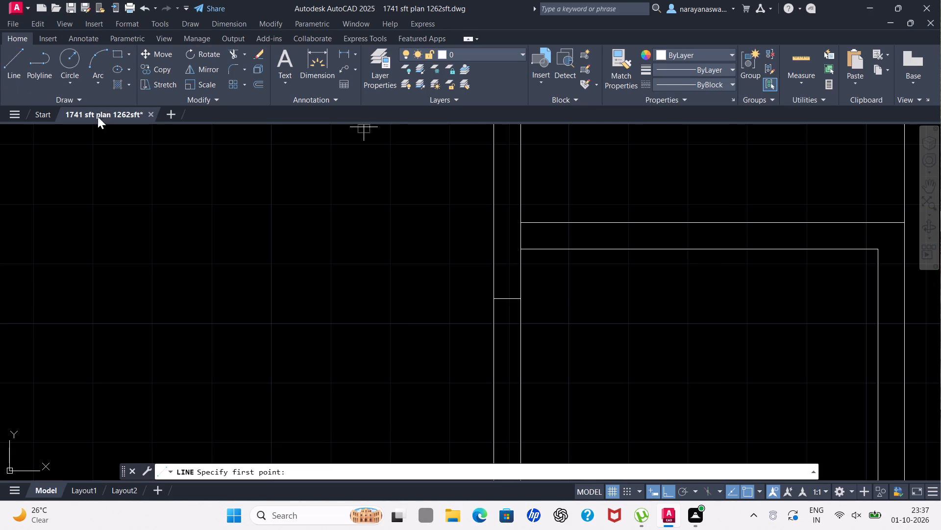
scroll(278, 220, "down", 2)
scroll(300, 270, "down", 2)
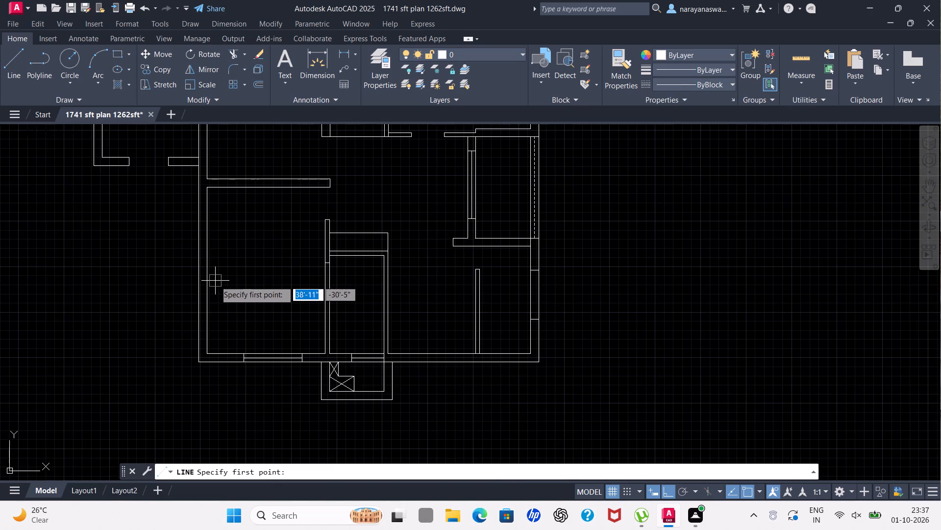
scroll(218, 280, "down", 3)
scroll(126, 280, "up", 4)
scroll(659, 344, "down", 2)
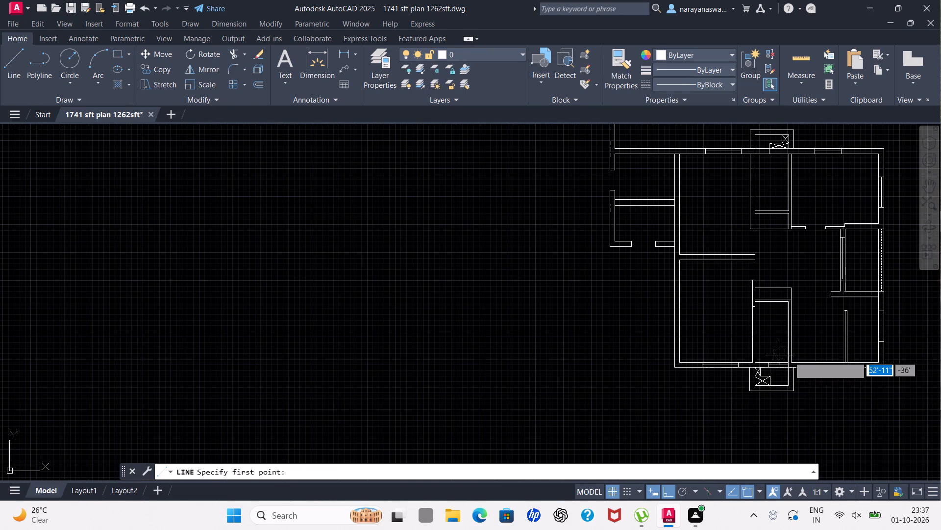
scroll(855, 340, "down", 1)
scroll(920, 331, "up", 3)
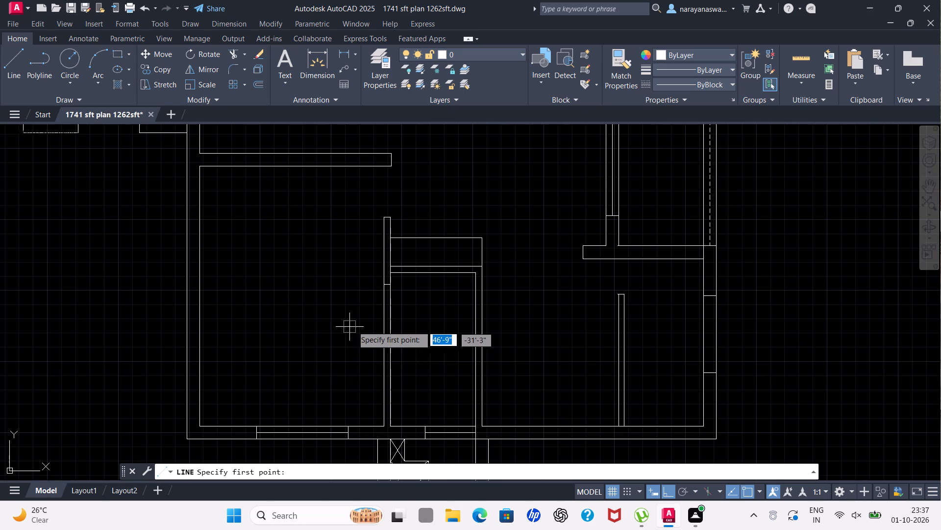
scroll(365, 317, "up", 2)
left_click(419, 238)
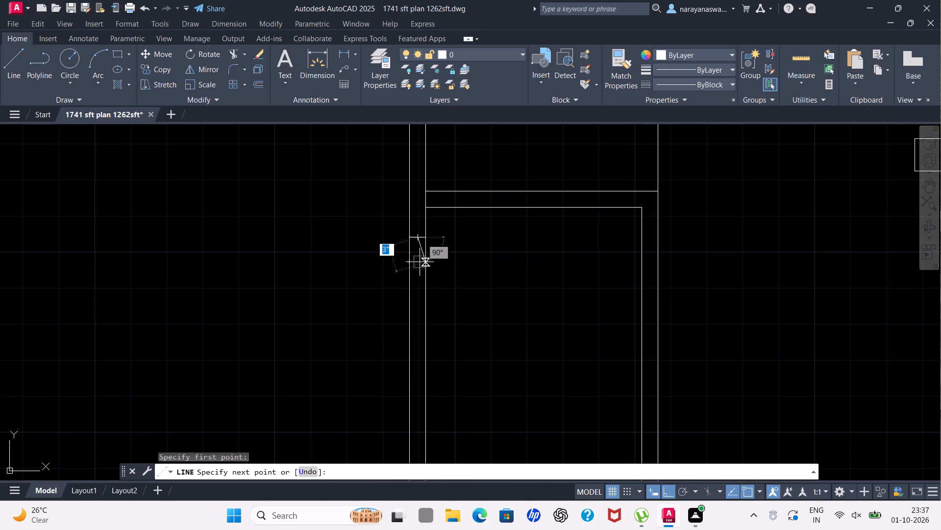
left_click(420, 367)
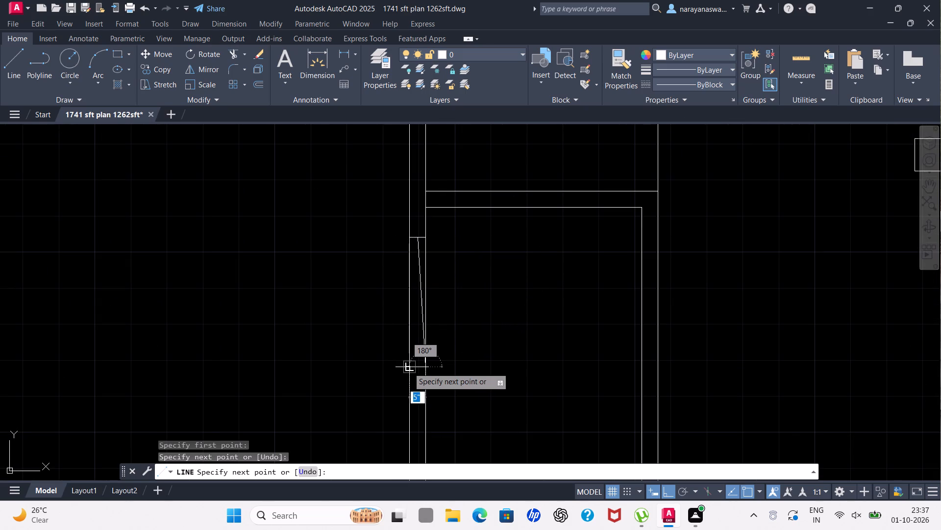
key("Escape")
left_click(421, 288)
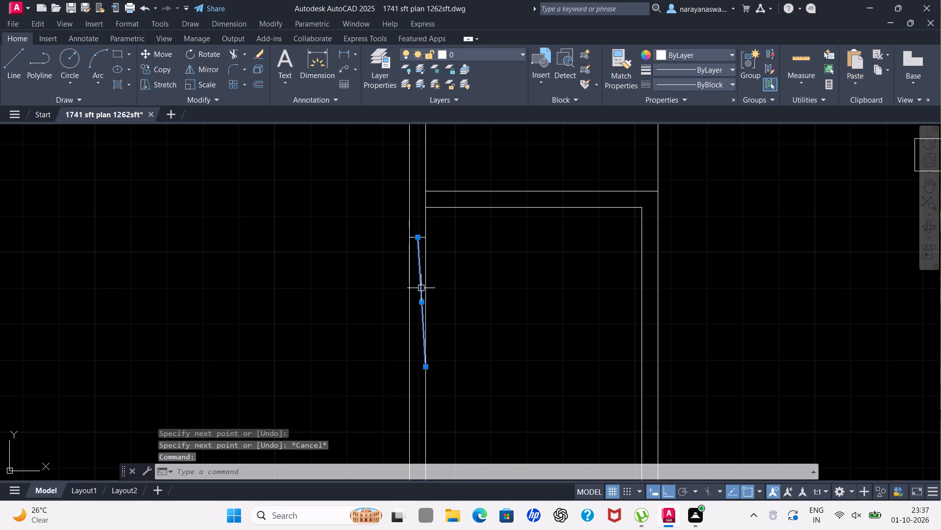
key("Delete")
Draw a vertical centre line about 2'-6" down from the partition jamb's midpoint, and a second jamb across the partition at its lower end.
scroll(406, 295, "up", 2)
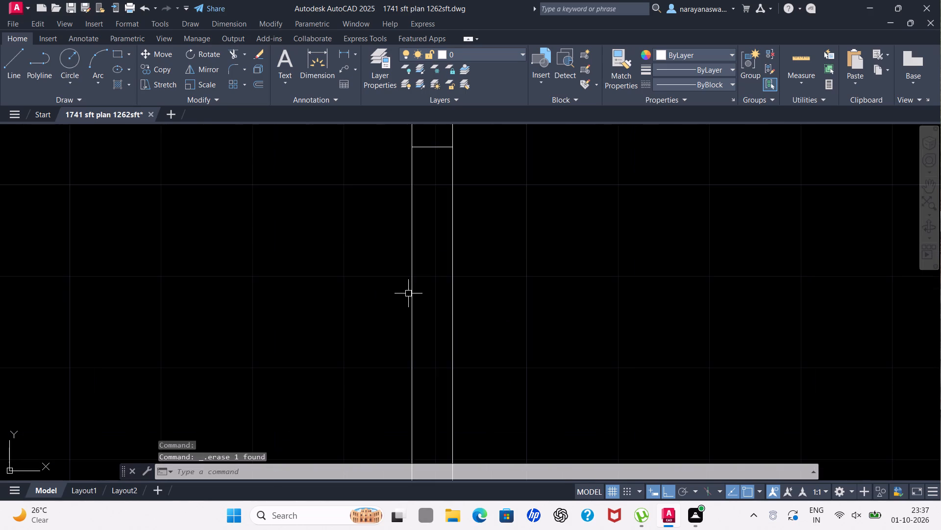
scroll(408, 293, "down", 3)
scroll(373, 353, "up", 1)
scroll(384, 331, "down", 1)
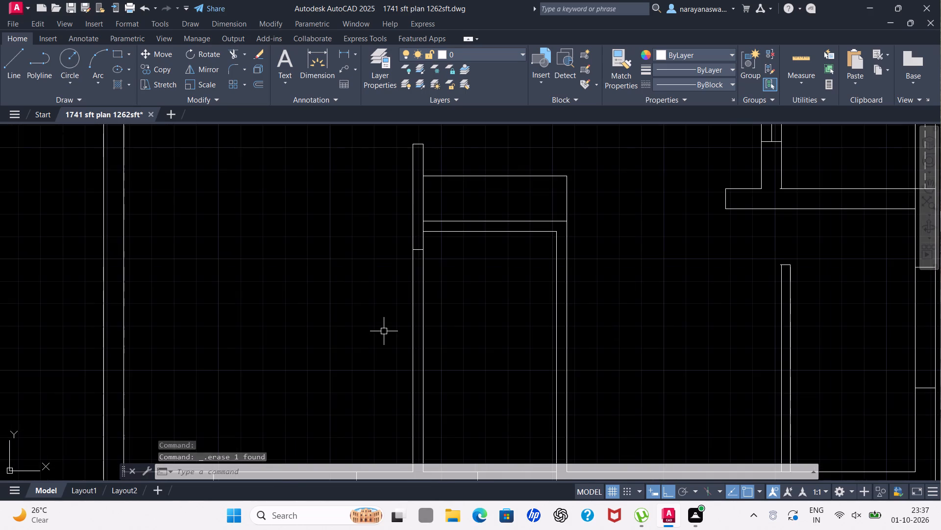
scroll(384, 331, "down", 2)
scroll(384, 360, "up", 1)
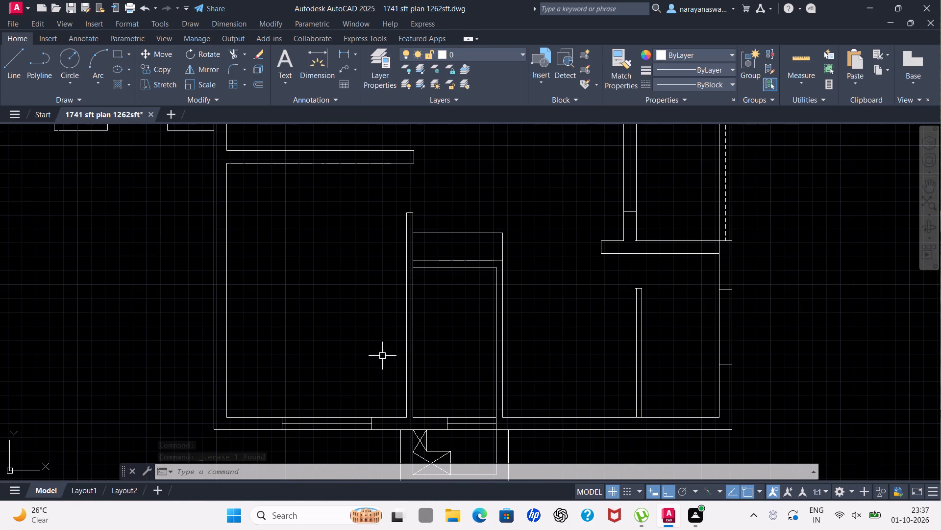
left_click(10, 67)
scroll(355, 304, "up", 1)
scroll(444, 267, "up", 3)
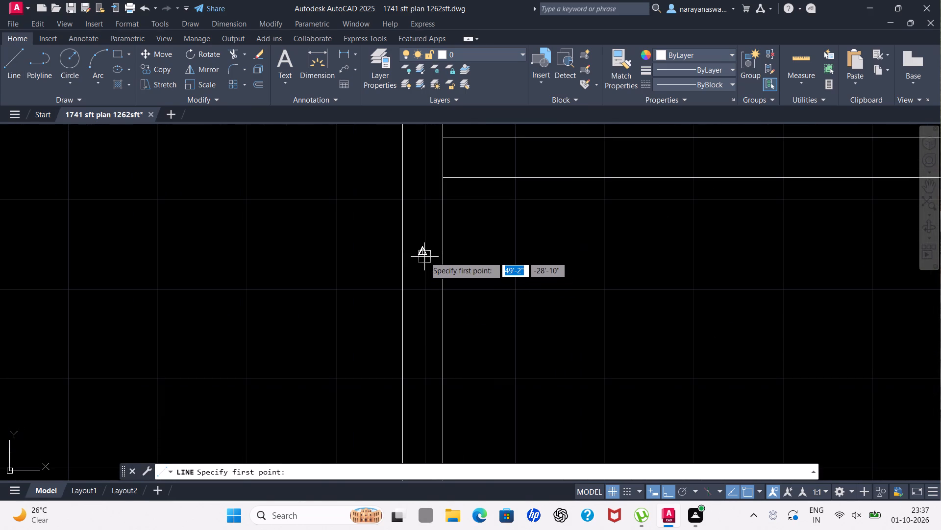
left_click(424, 257)
scroll(407, 380, "down", 3)
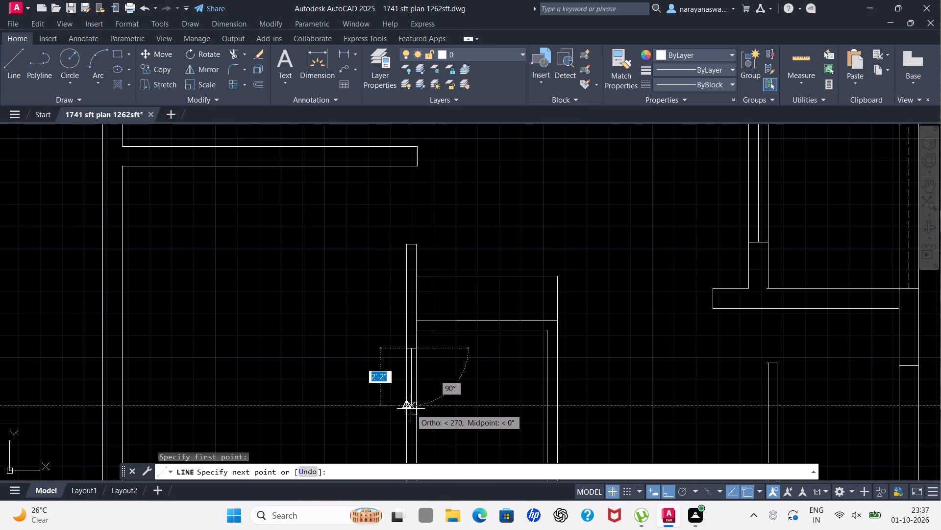
scroll(412, 408, "up", 2)
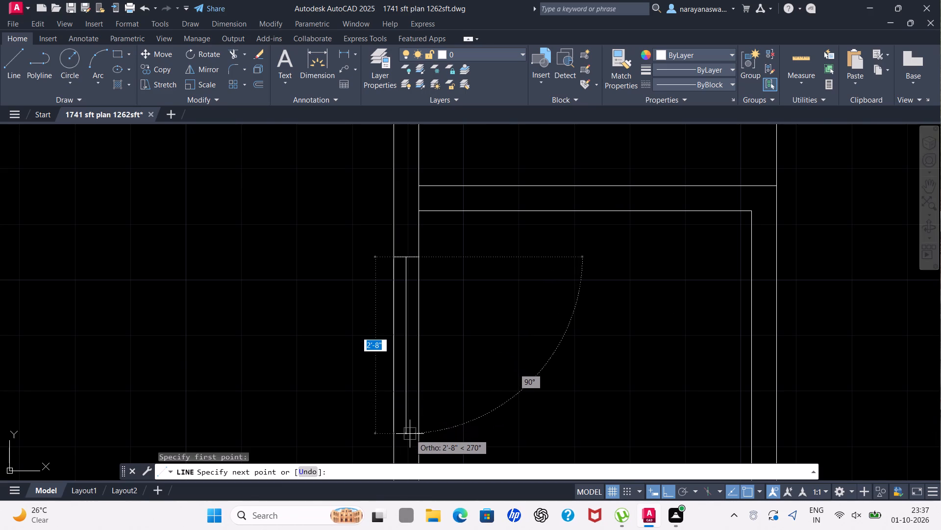
left_click(406, 424)
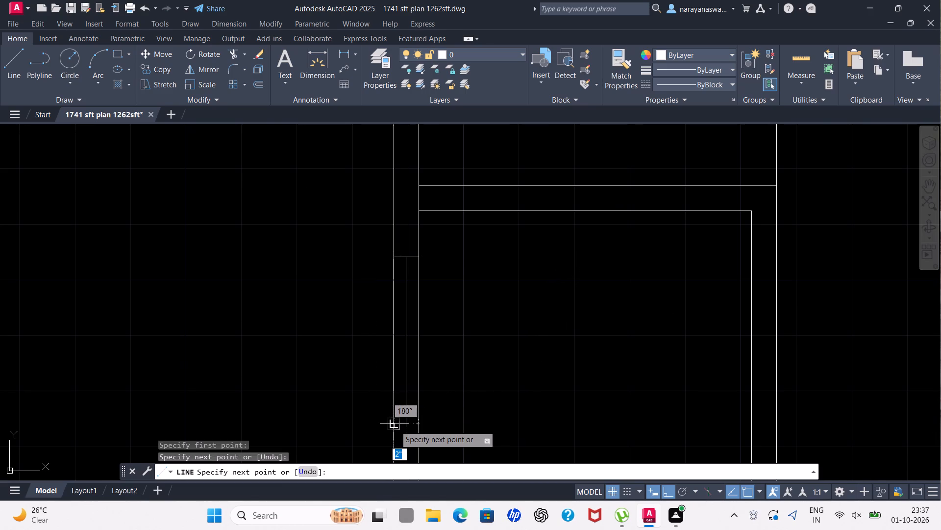
left_click(395, 425)
left_click(420, 424)
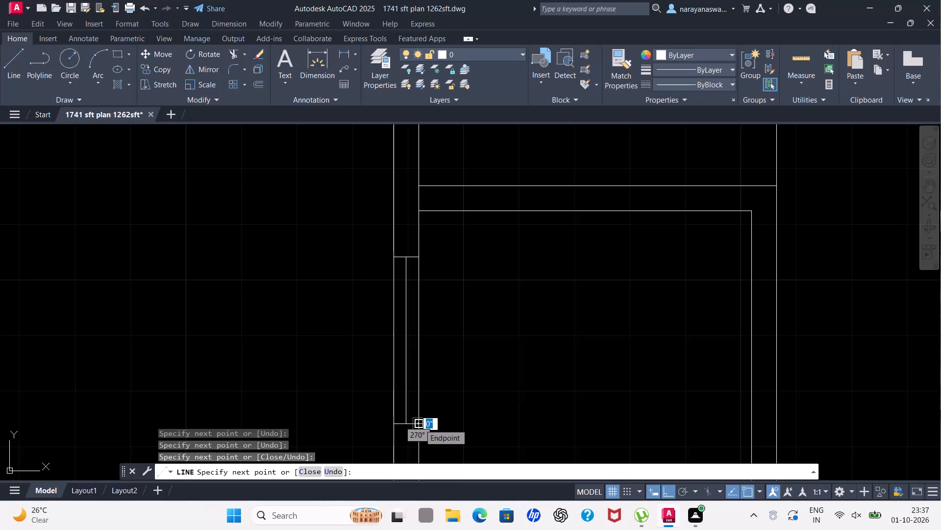
key("Escape")
Trim the partition faces and centre line between the two jambs beside the lower narrow room, leaving an open door gap.
type("tr")
key("Return")
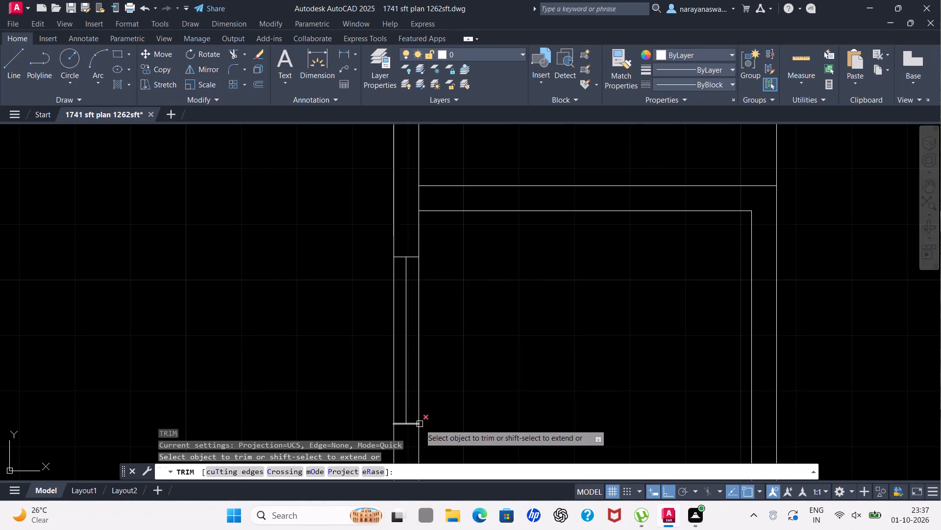
left_click_drag(554, 353, 302, 373)
scroll(350, 353, "down", 4)
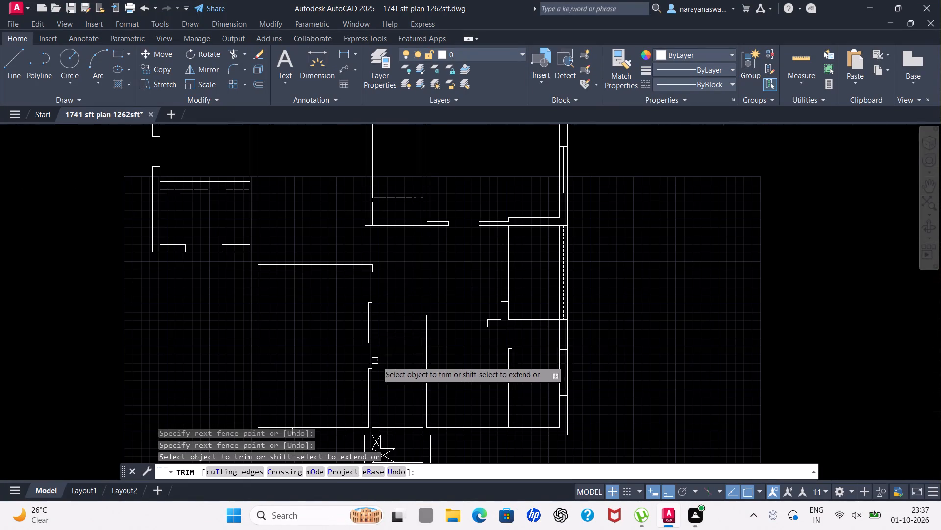
scroll(439, 340, "down", 2)
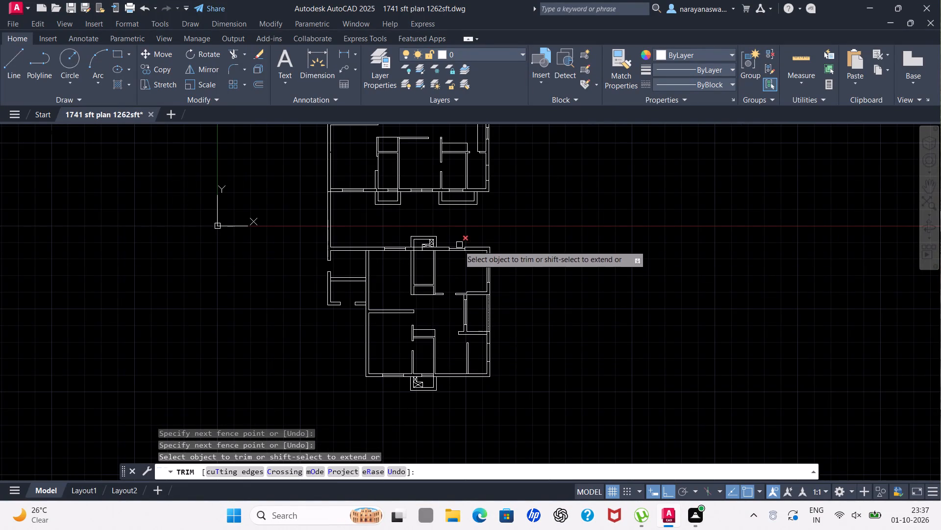
key("Escape")
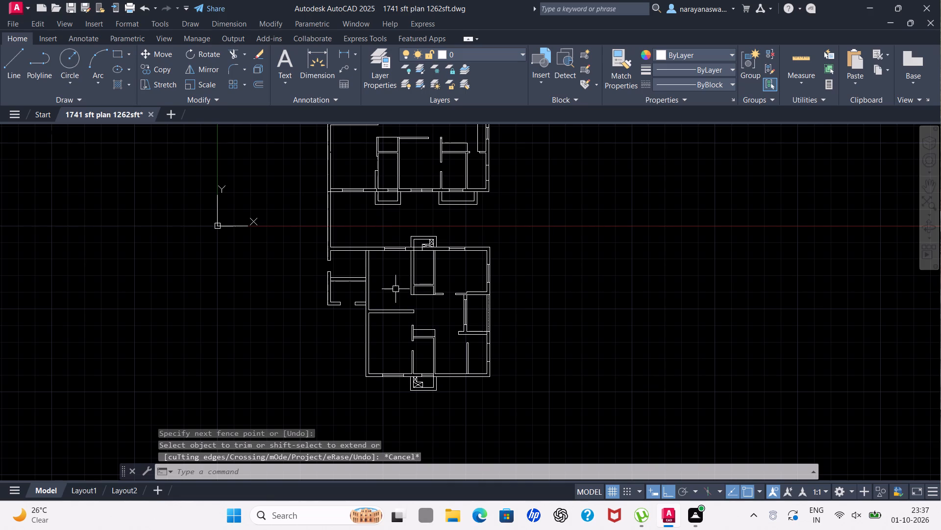
With HIDDEN2 as the current linetype, draw a three-sided outline 5'-4" wide and about 1'-7" deep outside the lower block's top-left window.
scroll(357, 340, "down", 1)
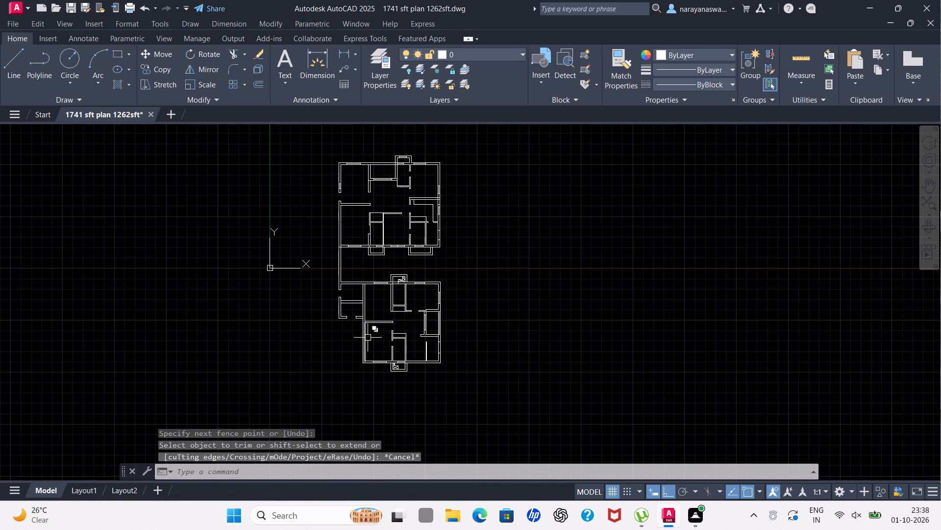
scroll(353, 275, "up", 2)
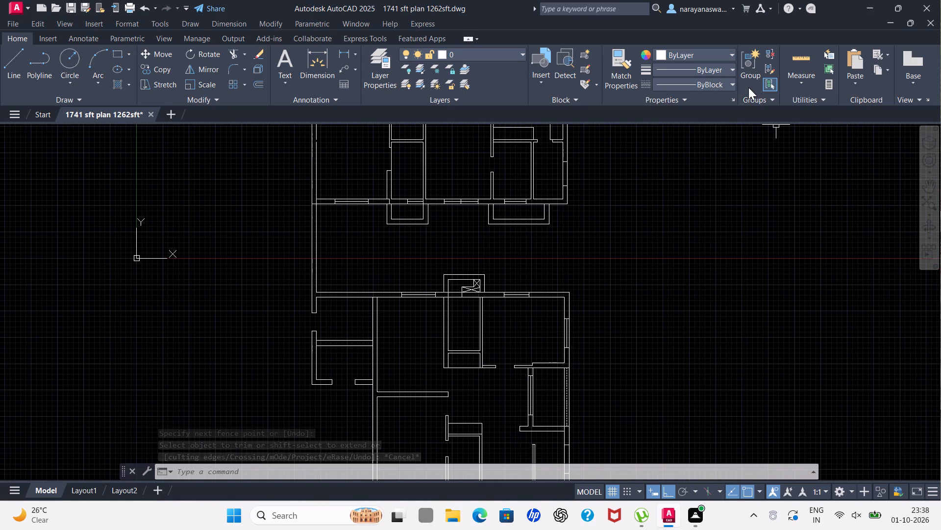
left_click_drag(733, 78, 733, 83)
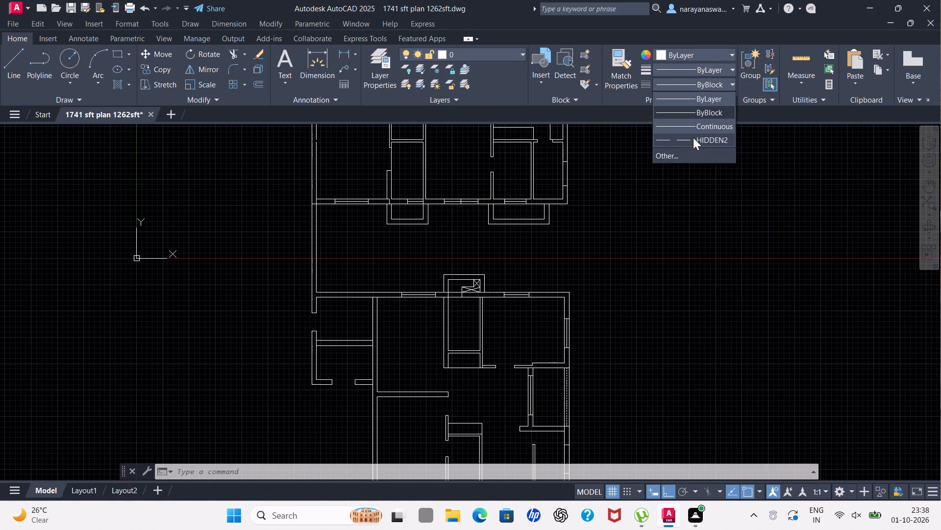
left_click(694, 136)
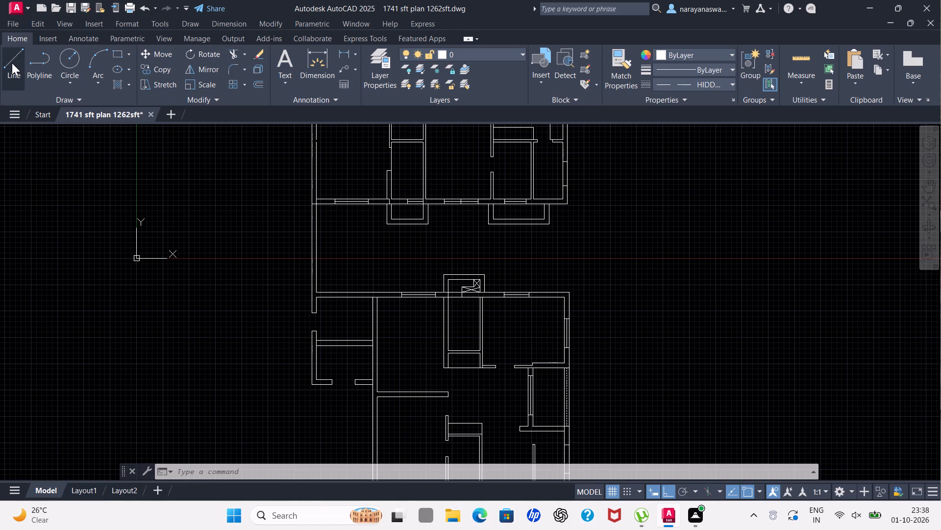
left_click(12, 63)
scroll(388, 225, "up", 1)
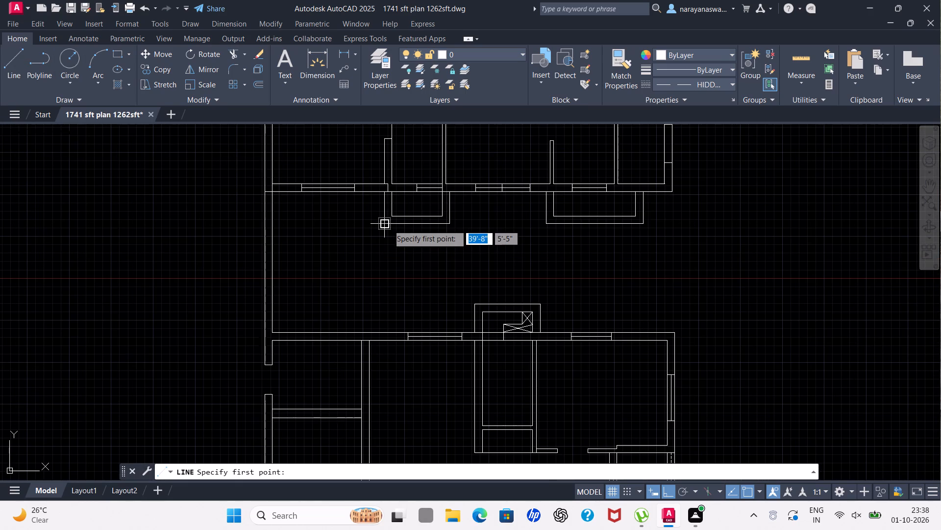
left_click(405, 331)
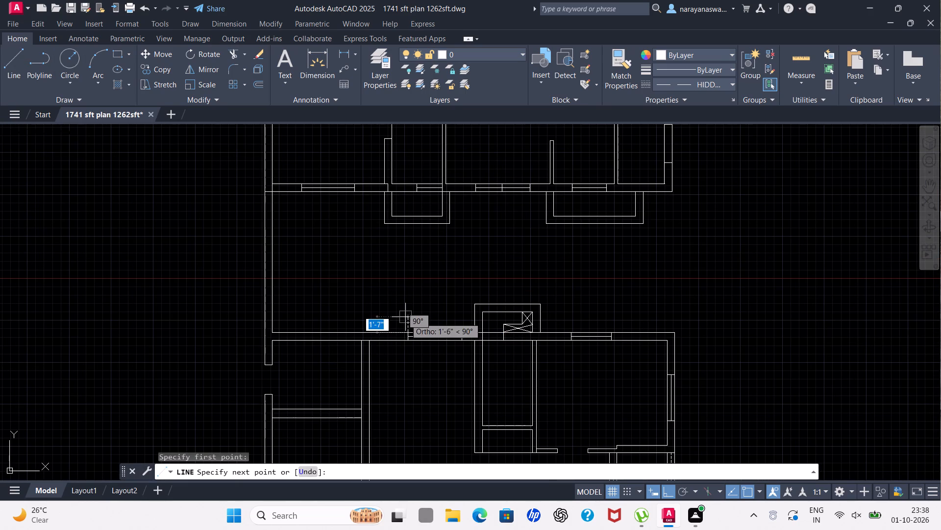
left_click(405, 317)
scroll(464, 316, "up", 2)
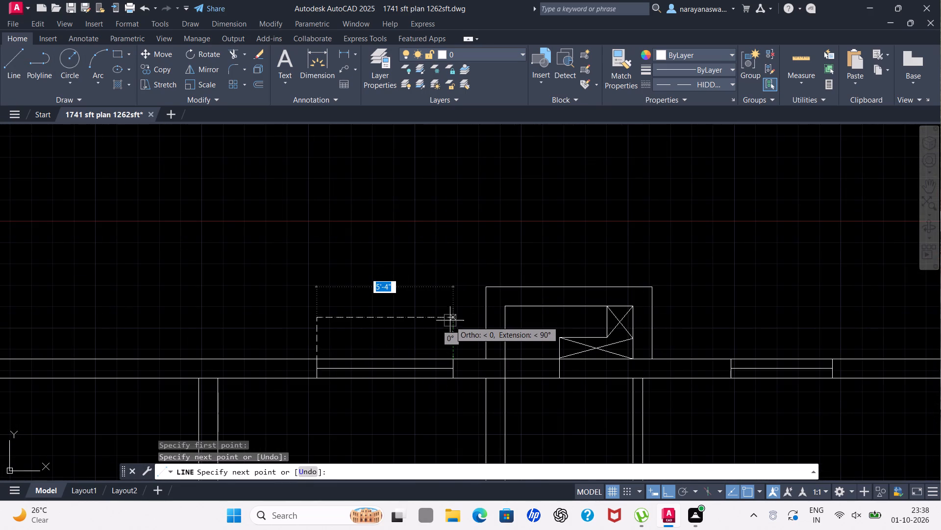
left_click(452, 318)
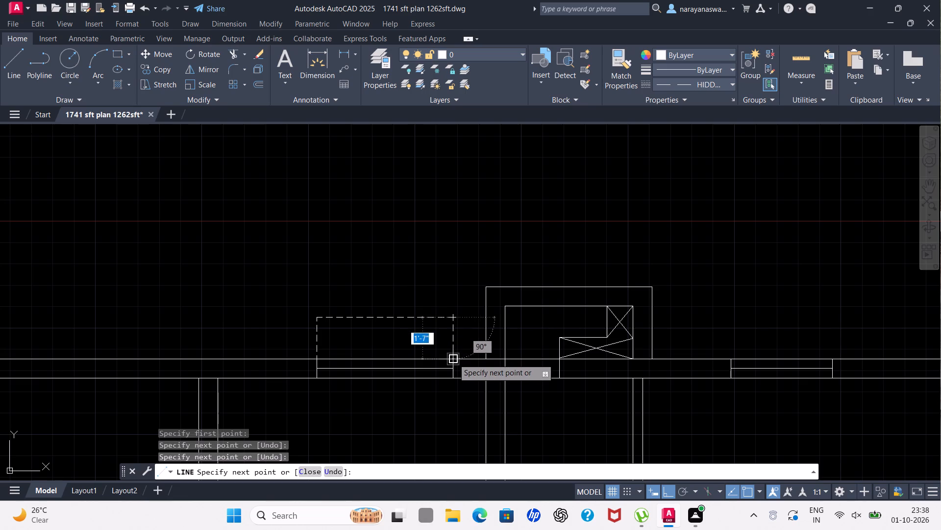
left_click(453, 359)
key("Escape")
Draw a three-sided HIDDEN2 outline 3'-11" wide outside the window in the upper right room's top wall.
key("space")
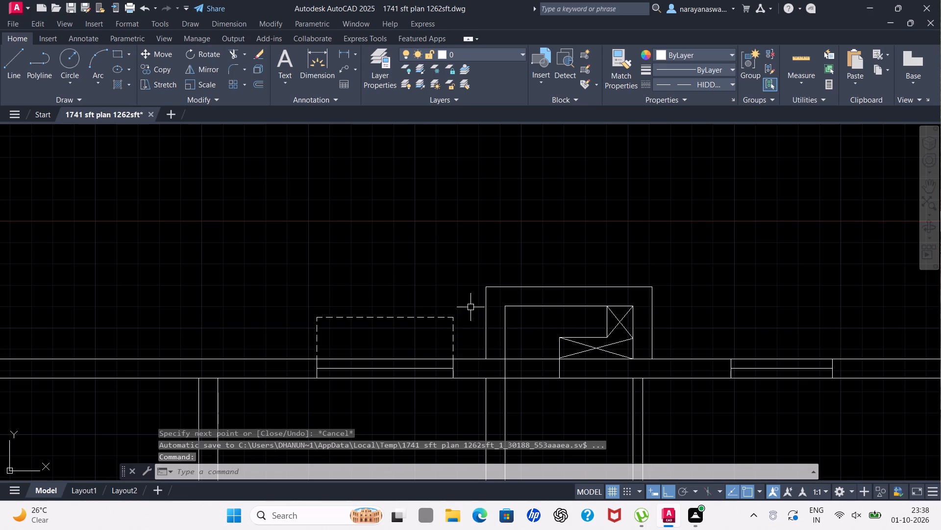
scroll(656, 318, "down", 2)
scroll(777, 316, "up", 3)
scroll(826, 344, "down", 2)
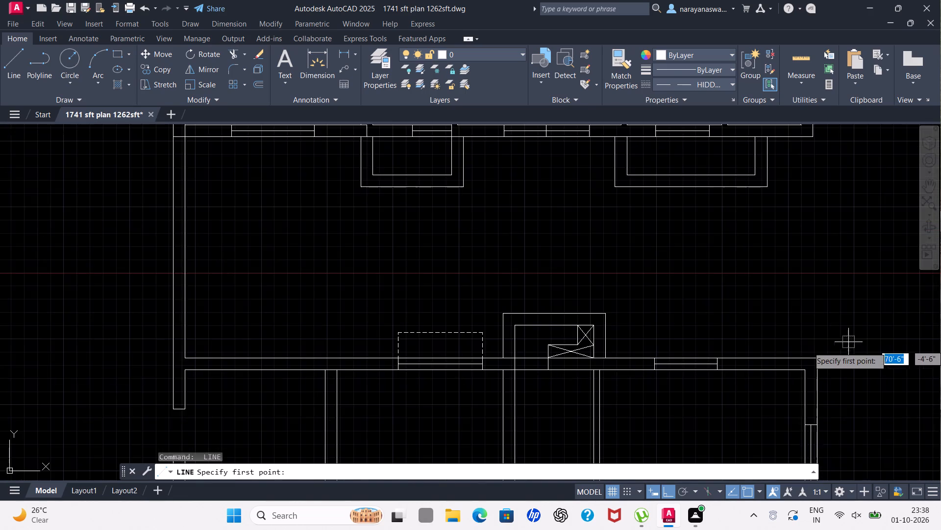
scroll(864, 360, "up", 2)
scroll(560, 323, "down", 2)
left_click(467, 335)
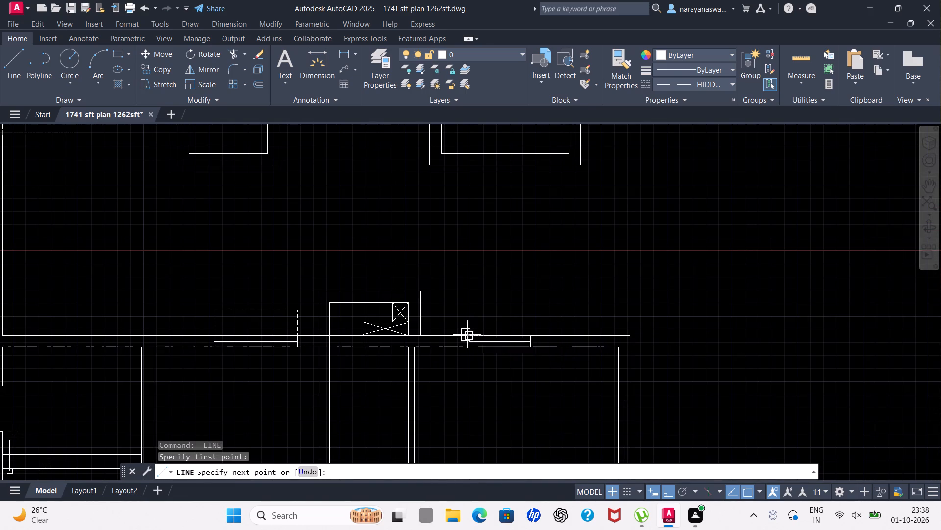
left_click(467, 308)
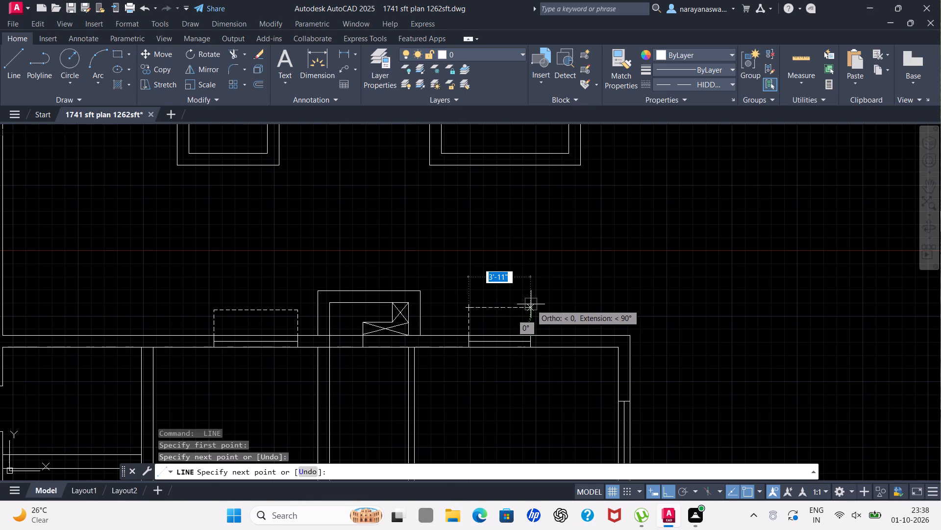
left_click(531, 304)
left_click(529, 333)
key("space")
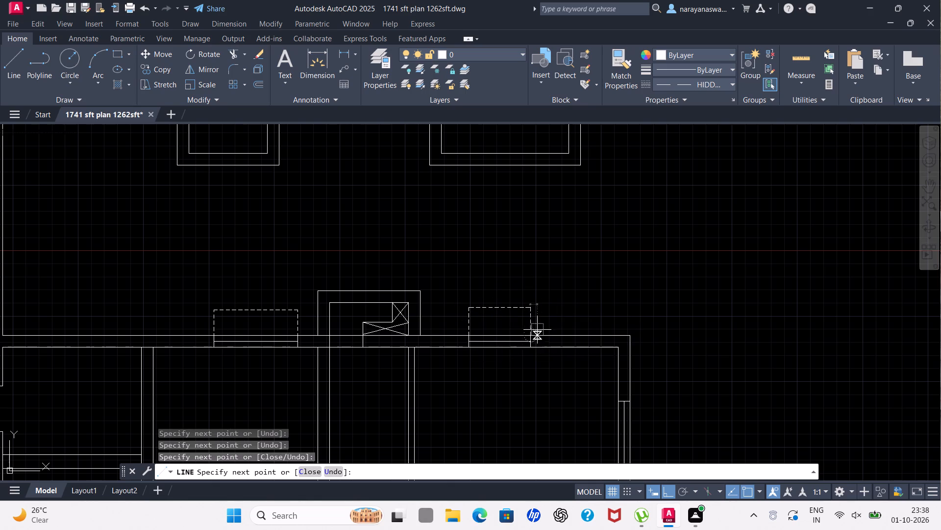
Draw a three-sided HIDDEN2 outline about 4'-7" long outside the window in the upper right room's right wall, lower block.
scroll(584, 302, "down", 2)
key("space")
scroll(603, 343, "up", 3)
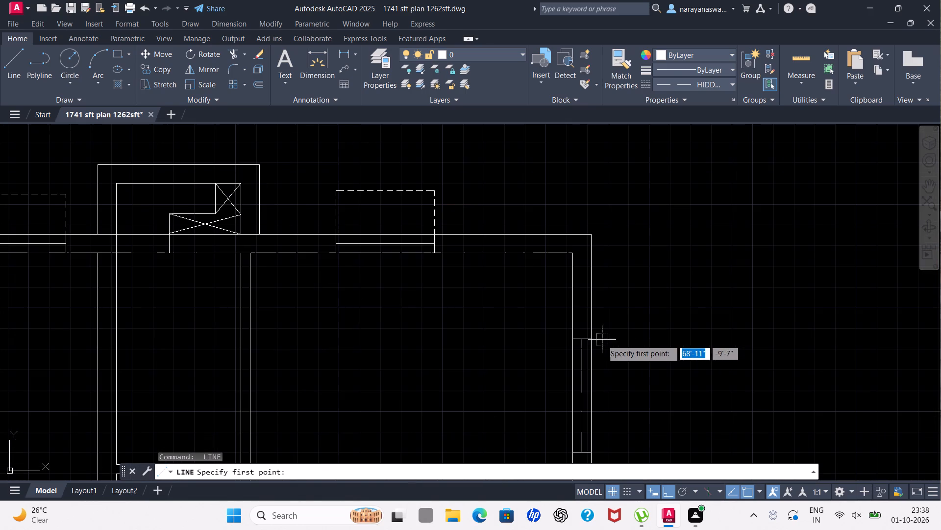
left_click_drag(594, 338, 602, 340)
left_click(636, 344)
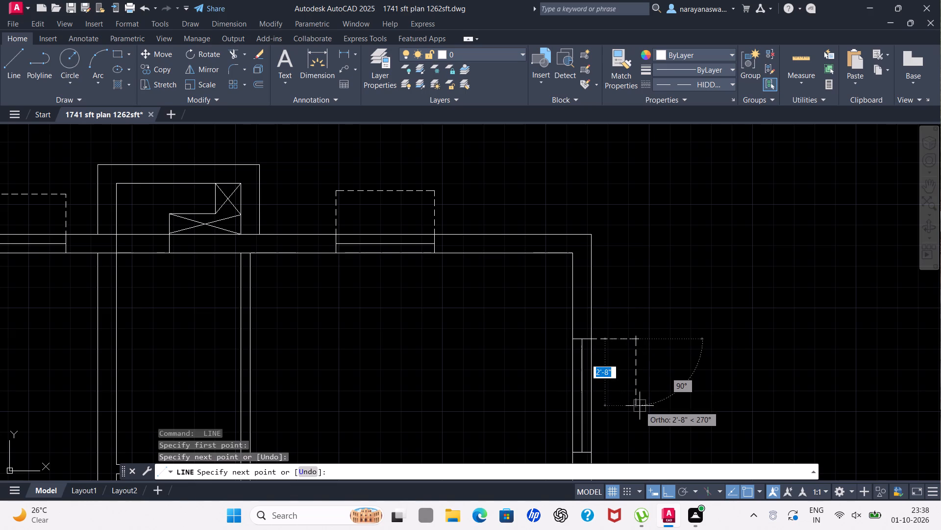
scroll(639, 406, "down", 3)
scroll(632, 425, "up", 3)
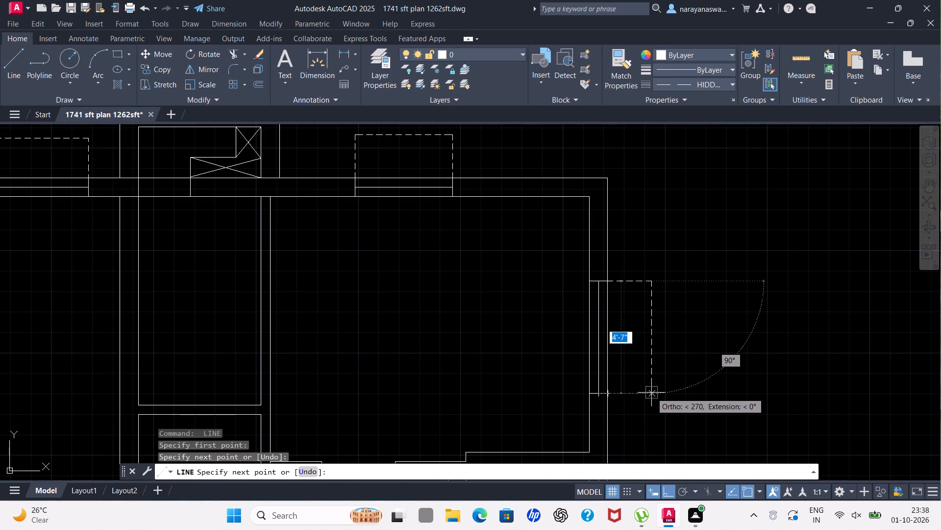
left_click(653, 393)
left_click(604, 392)
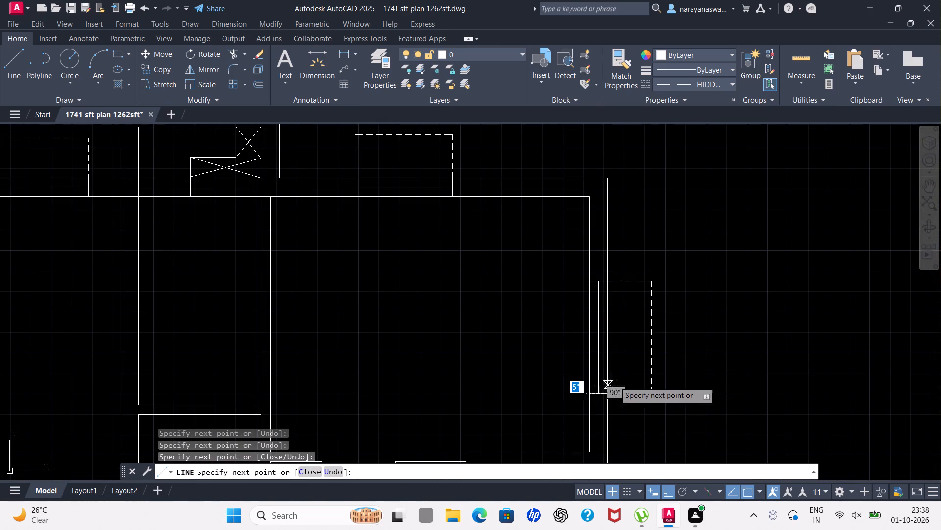
key("space")
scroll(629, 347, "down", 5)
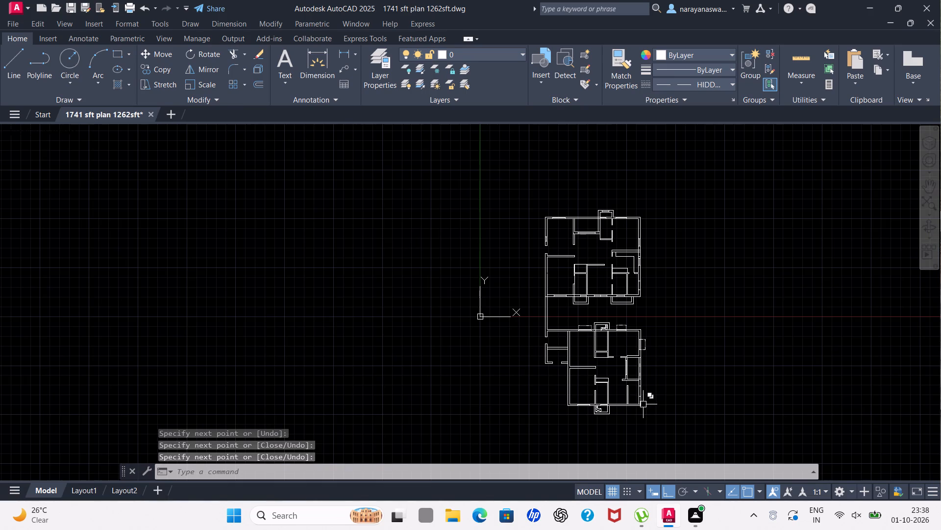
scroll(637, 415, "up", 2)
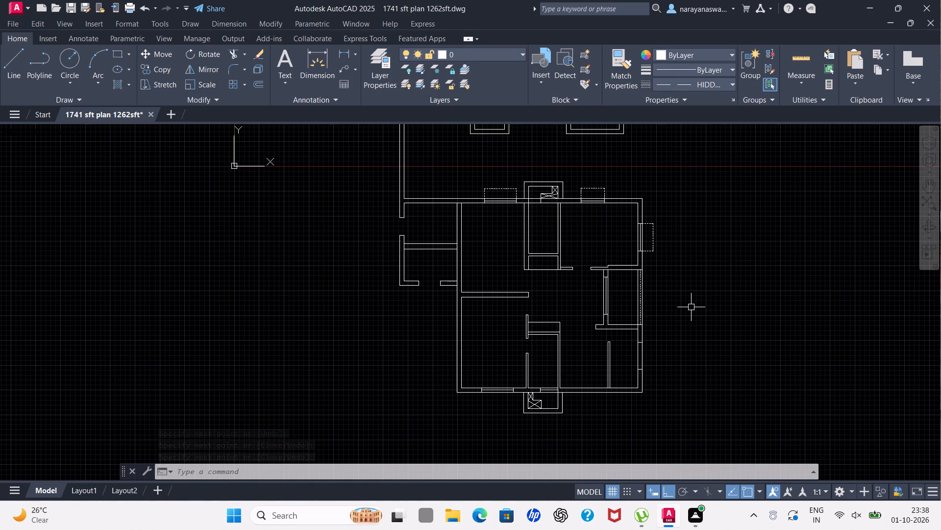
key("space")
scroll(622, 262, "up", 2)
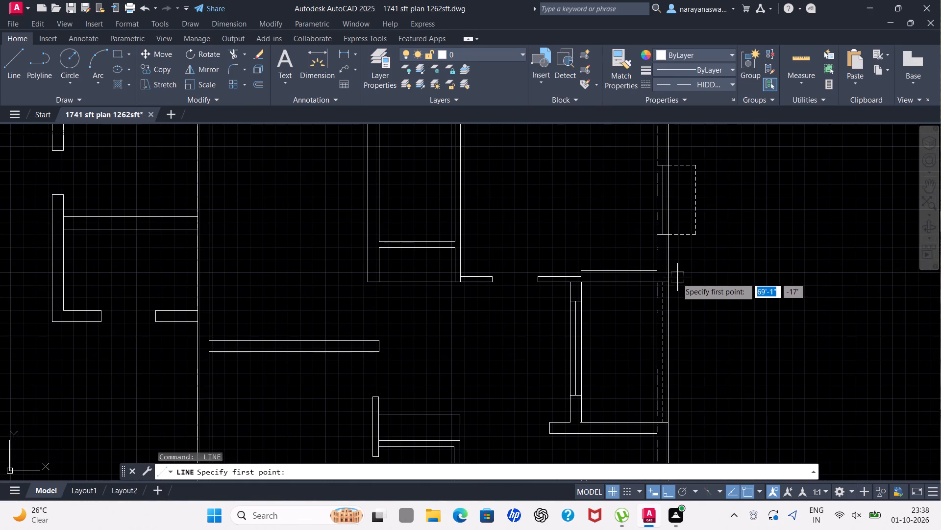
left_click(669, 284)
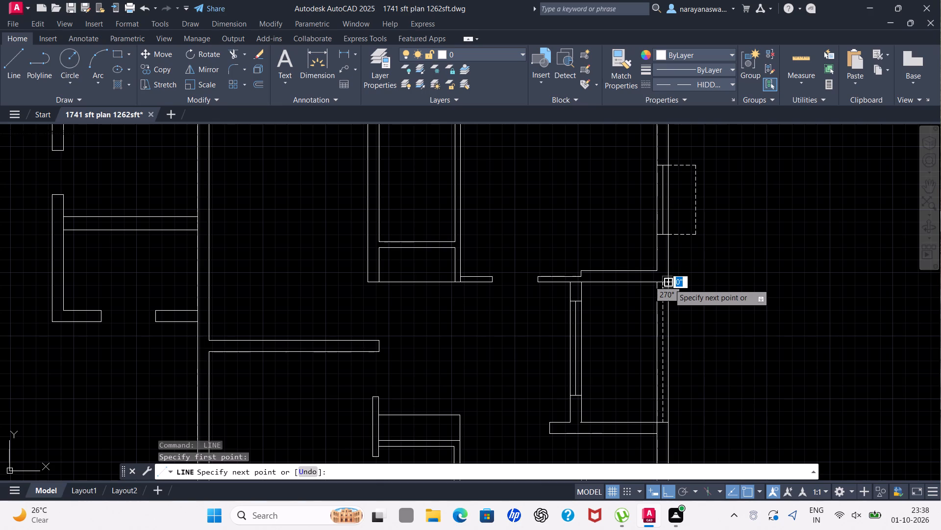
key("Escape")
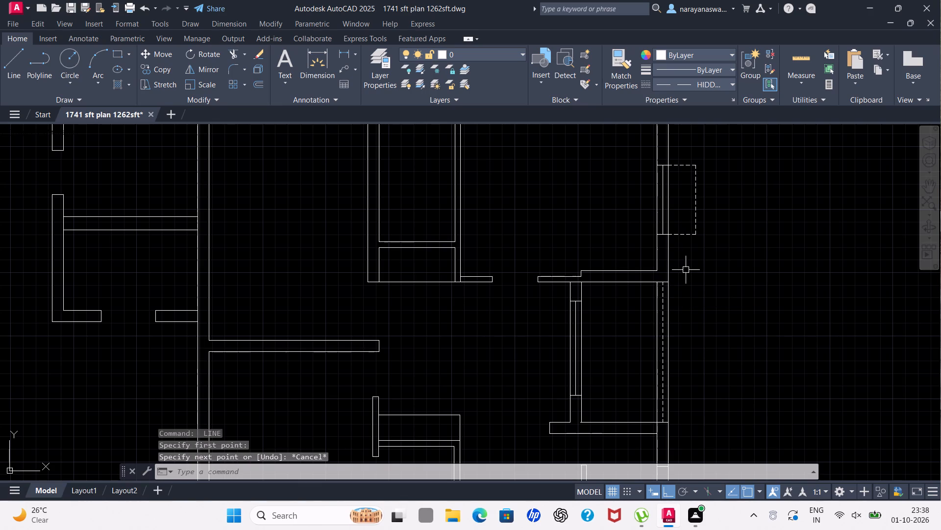
Draw a three-sided HIDDEN2 outline about 2'-9" deep outside the right wall's dashed-line bay, spanning between the outer faces of its two cross walls.
key("space")
scroll(651, 270, "up", 1)
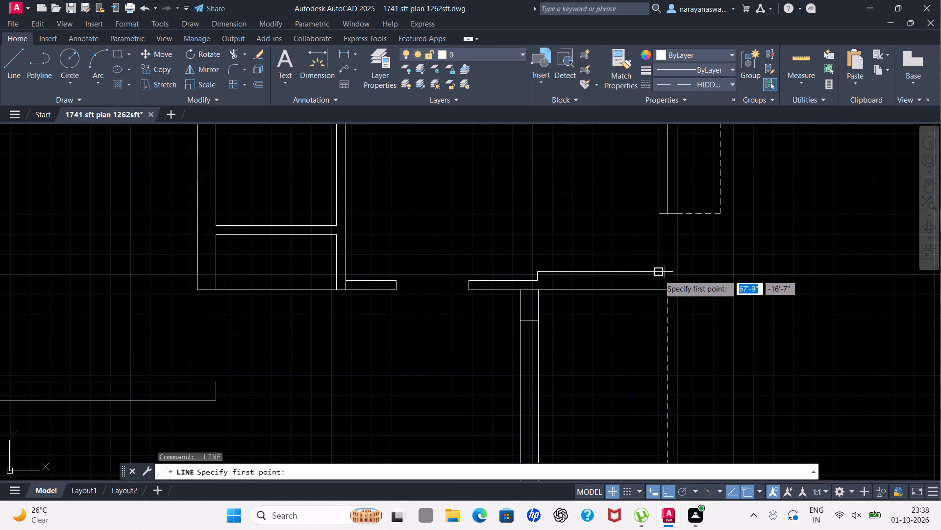
left_click_drag(675, 270, 680, 270)
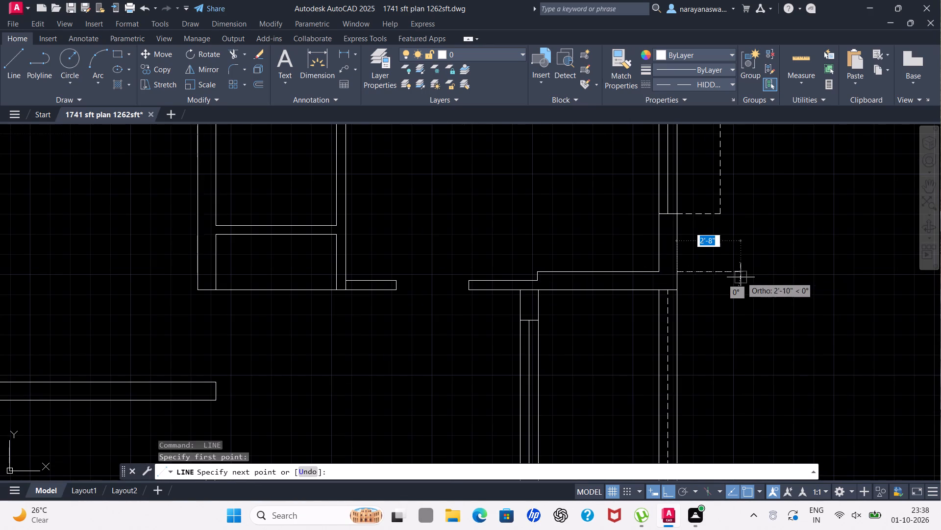
scroll(741, 277, "down", 2)
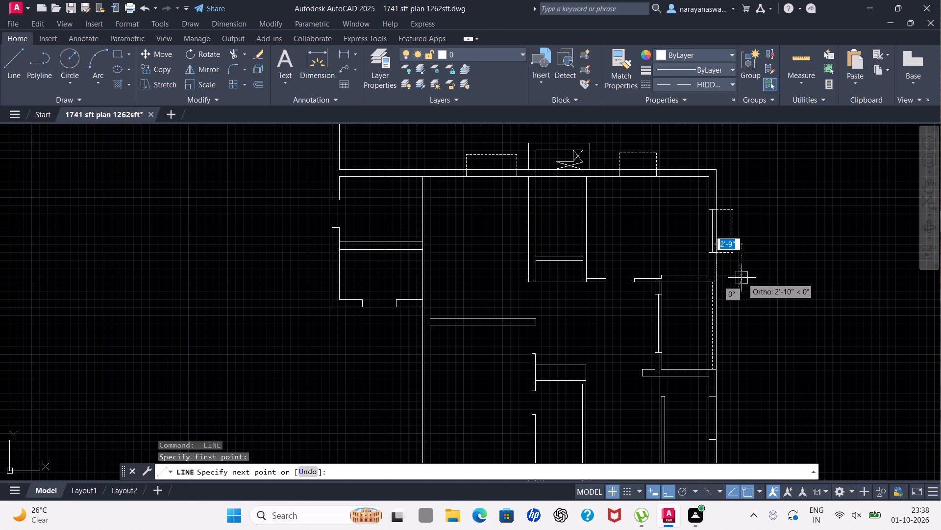
scroll(742, 278, "up", 2)
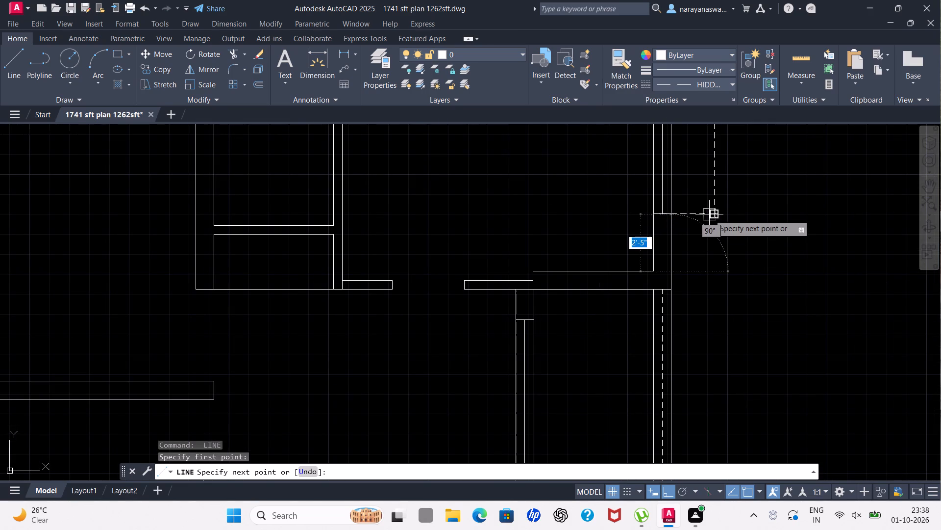
left_click(736, 267)
scroll(757, 368, "down", 3)
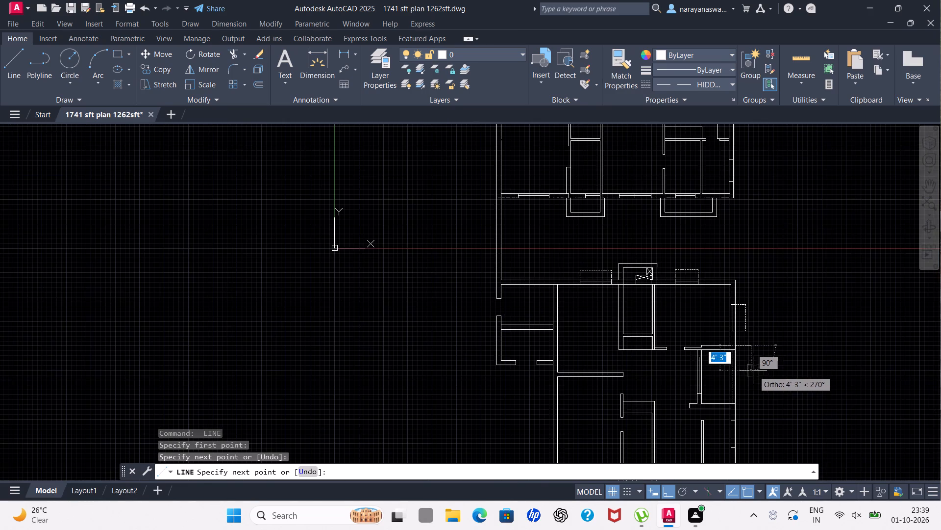
scroll(751, 387, "up", 3)
scroll(753, 394, "down", 3)
scroll(751, 412, "up", 4)
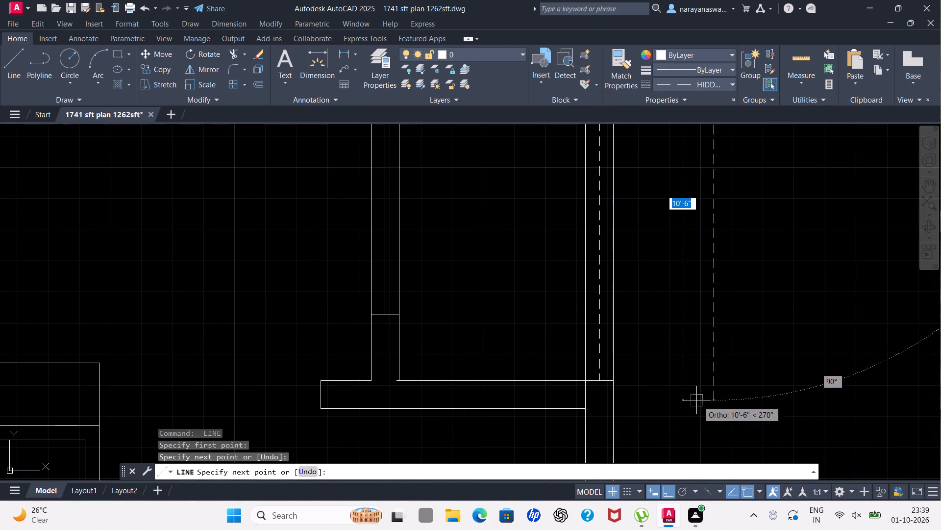
left_click(715, 408)
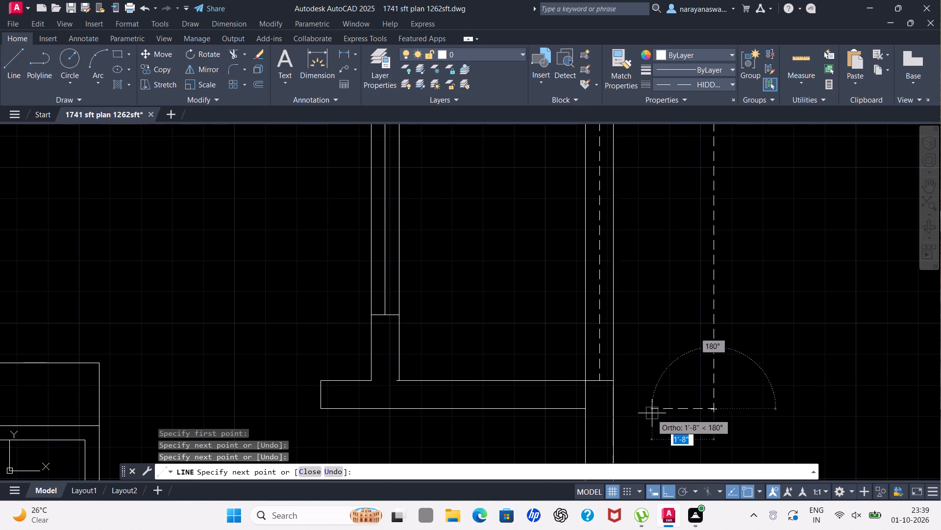
left_click(617, 407)
key("Escape")
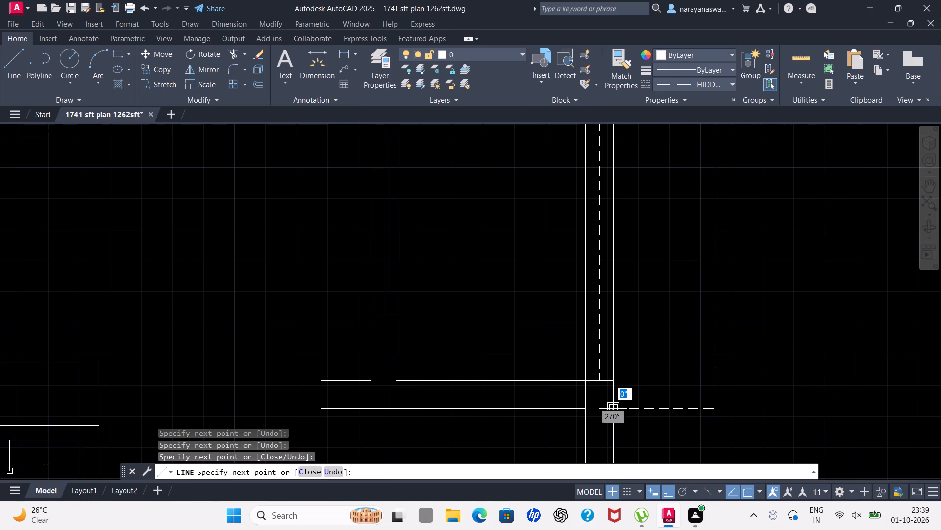
scroll(661, 345, "down", 2)
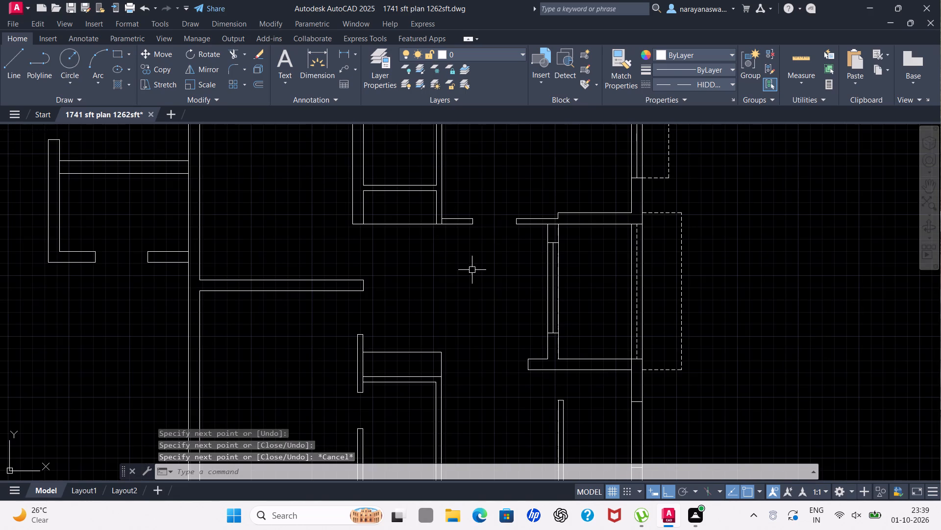
Draw a three-sided HIDDEN2 outline about 5'-4" wide below the window in the lower left room's bottom wall.
scroll(484, 273, "down", 3)
scroll(382, 200, "up", 2)
scroll(462, 232, "down", 2)
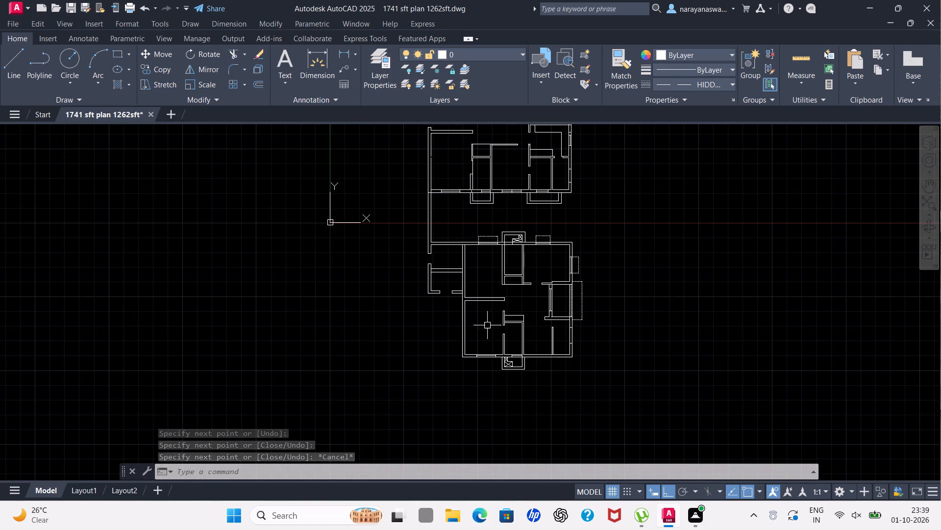
key("space")
scroll(467, 372, "up", 2)
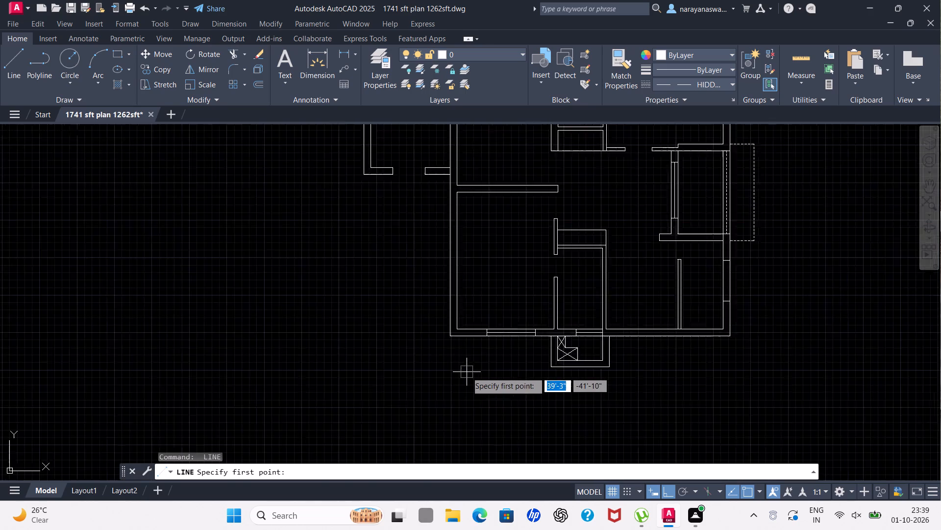
scroll(467, 372, "up", 1)
scroll(497, 320, "up", 2)
left_click(495, 313)
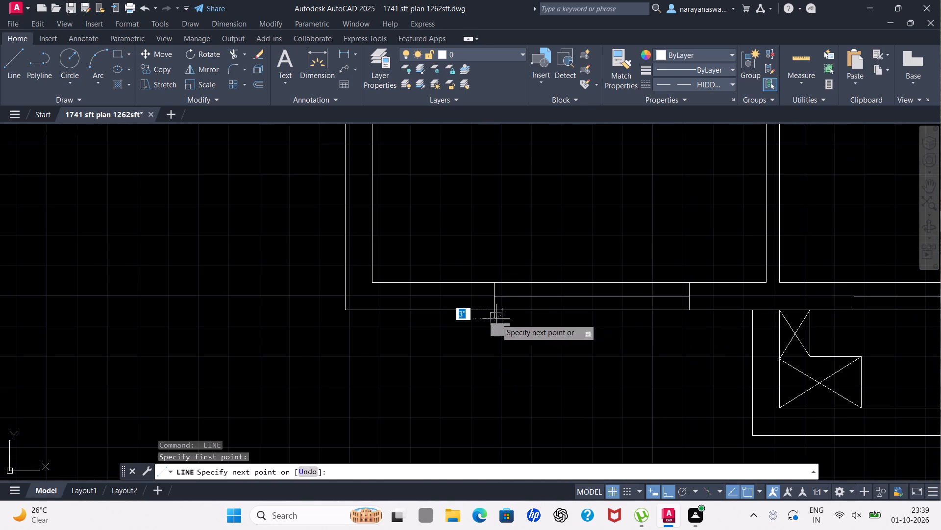
left_click(495, 374)
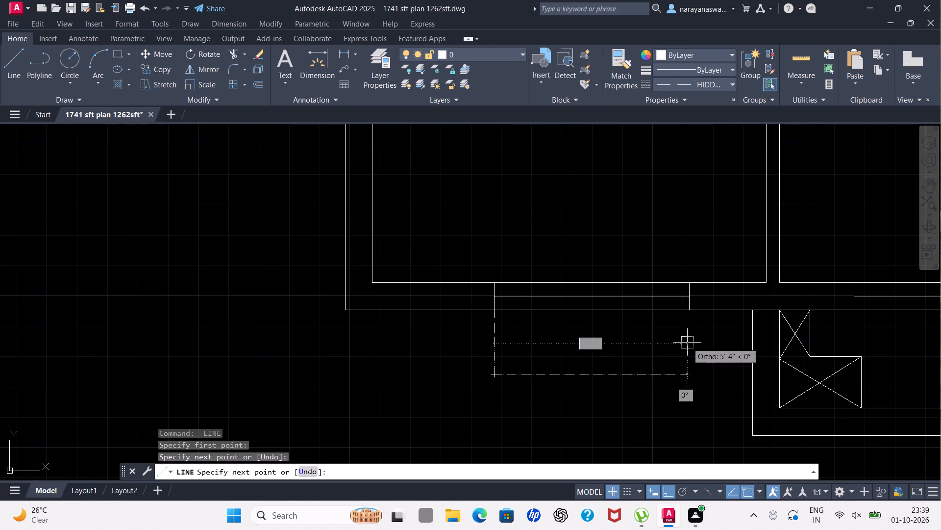
left_click_drag(688, 375, 688, 374)
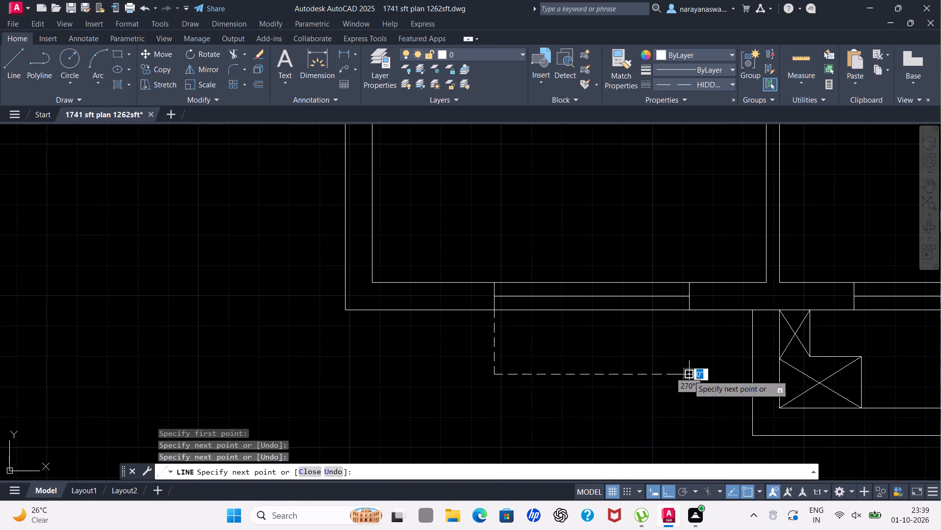
left_click_drag(688, 374, 688, 371)
left_click(685, 312)
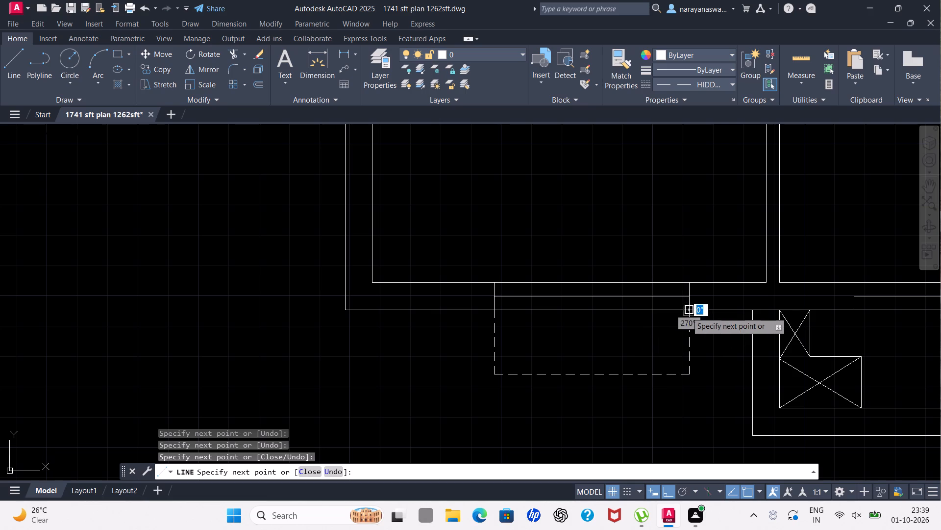
key("space")
scroll(670, 325, "down", 4)
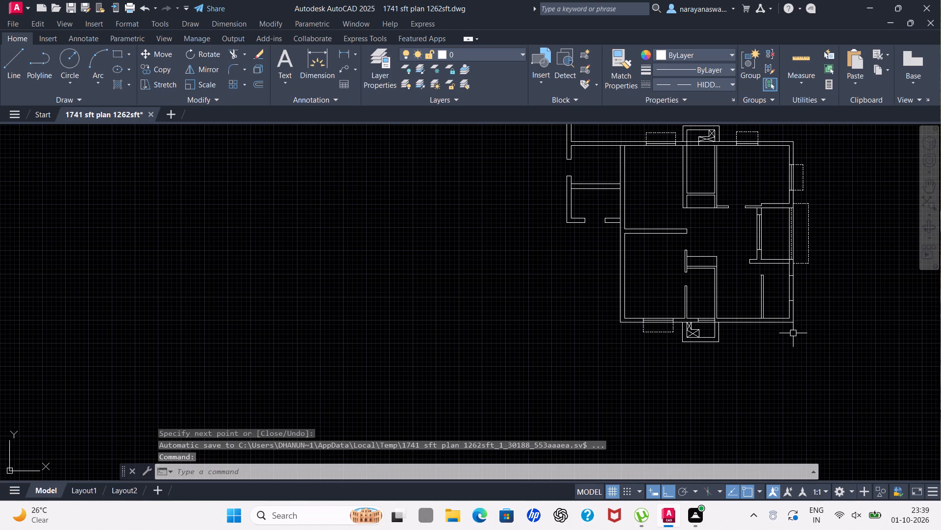
key("Escape")
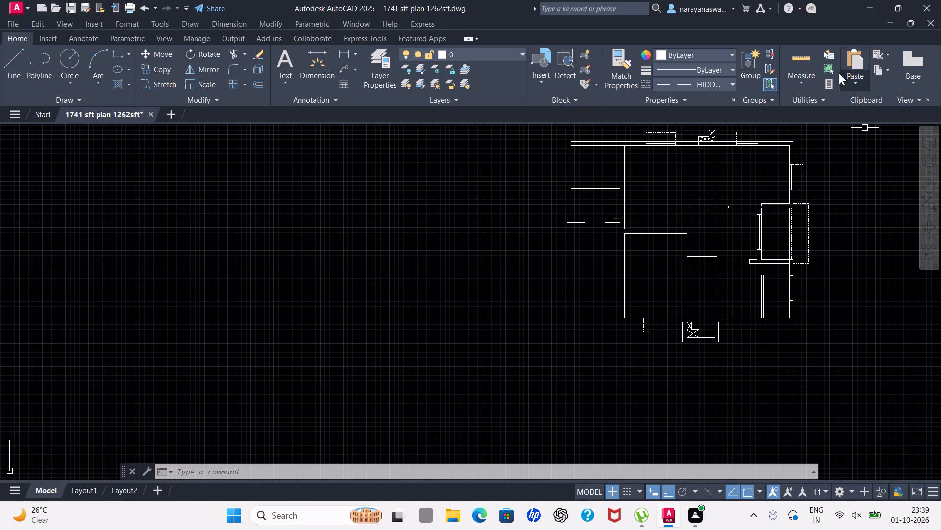
With ByBlock as the current linetype, draw a window with two jambs and a centre line in the bottom wall, just right of the crossed-box projection.
left_click(729, 82)
left_click(715, 114)
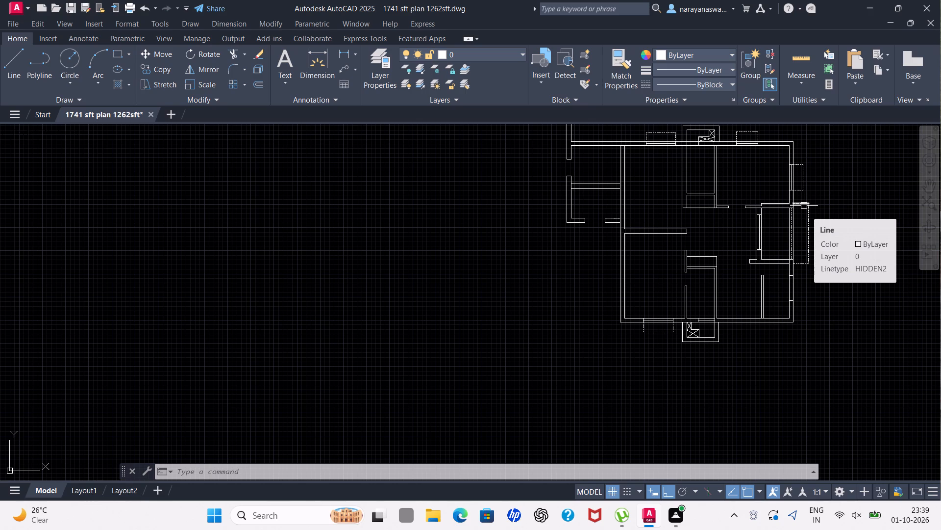
scroll(822, 330, "up", 2)
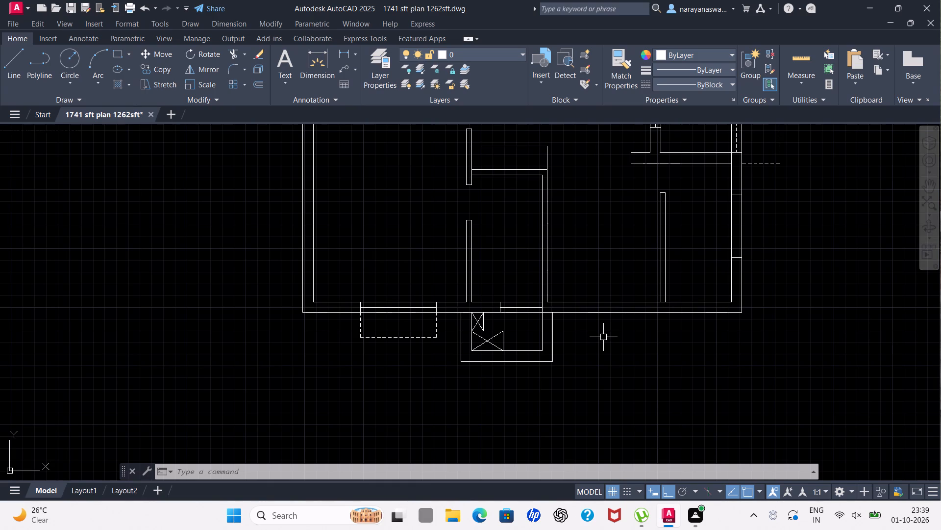
left_click(5, 64)
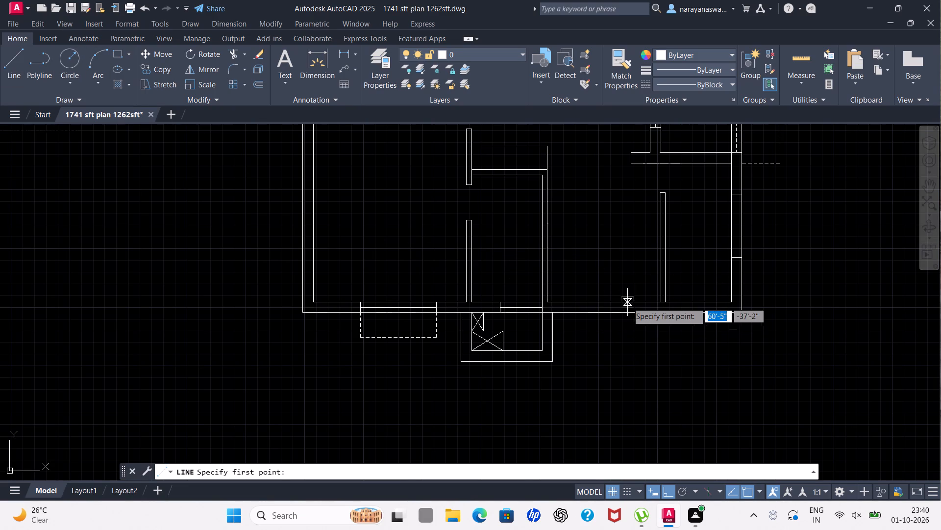
scroll(579, 311, "up", 1)
left_click(578, 297)
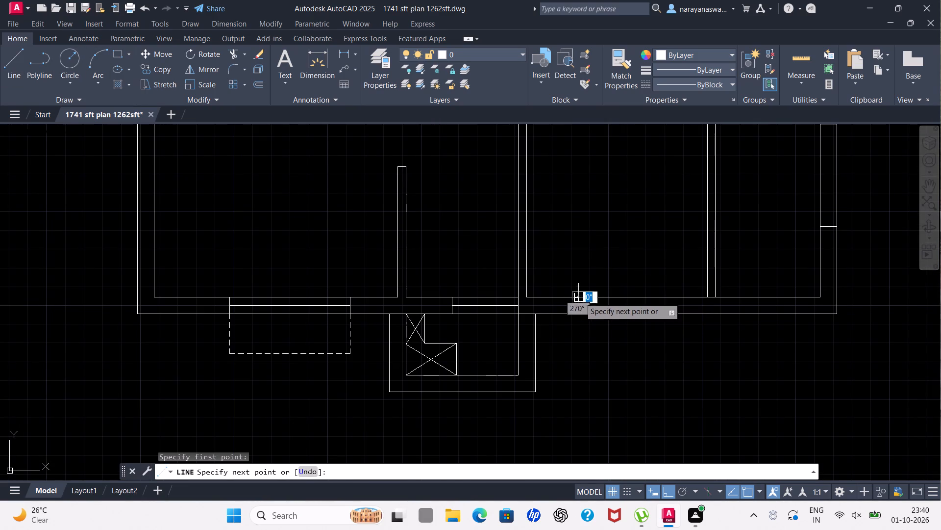
left_click(582, 317)
scroll(582, 309, "up", 2)
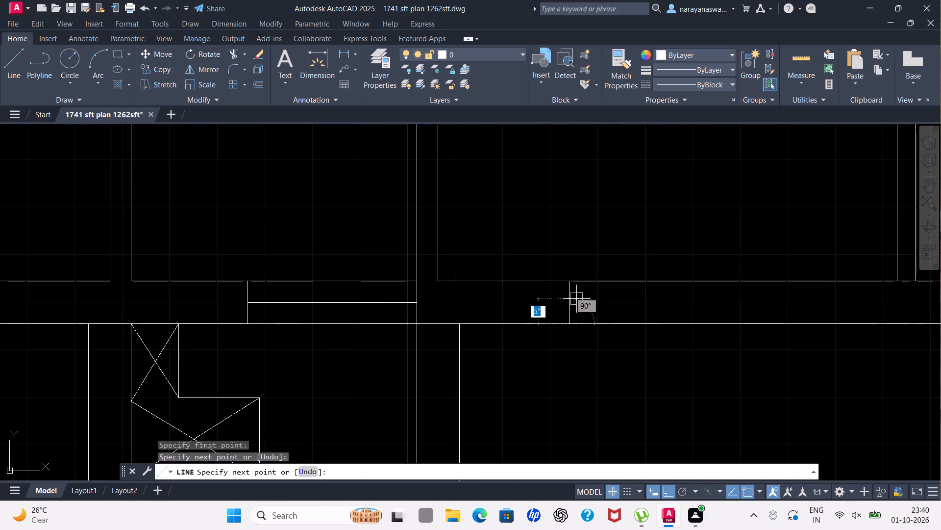
left_click_drag(569, 301, 579, 301)
left_click_drag(760, 313, 766, 312)
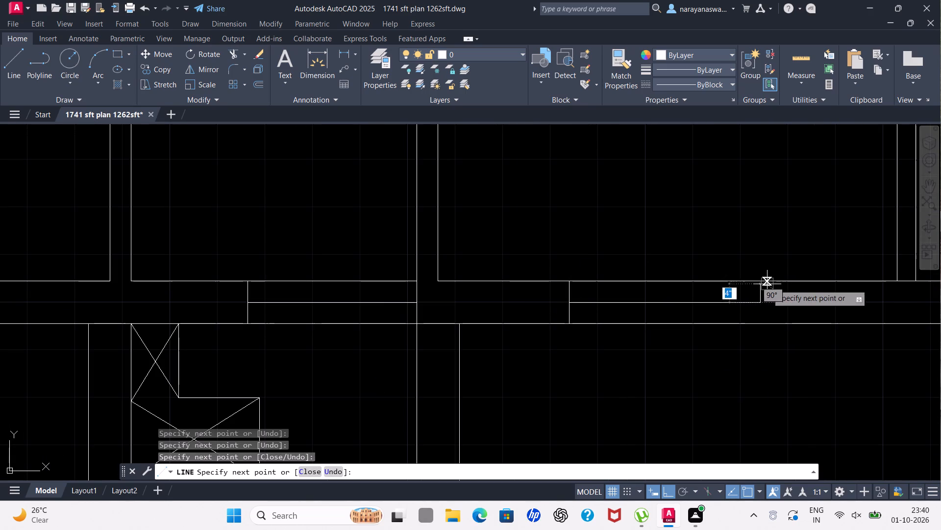
left_click(764, 282)
left_click(761, 325)
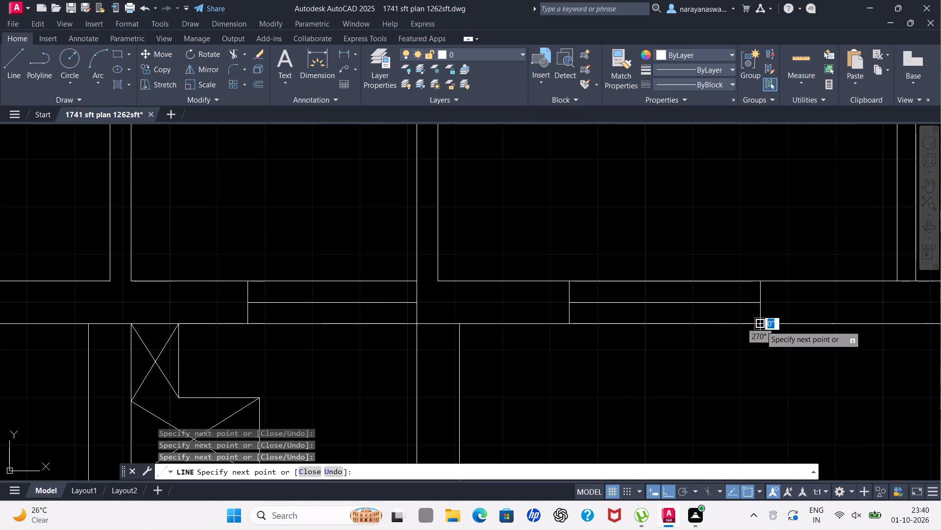
key("Escape")
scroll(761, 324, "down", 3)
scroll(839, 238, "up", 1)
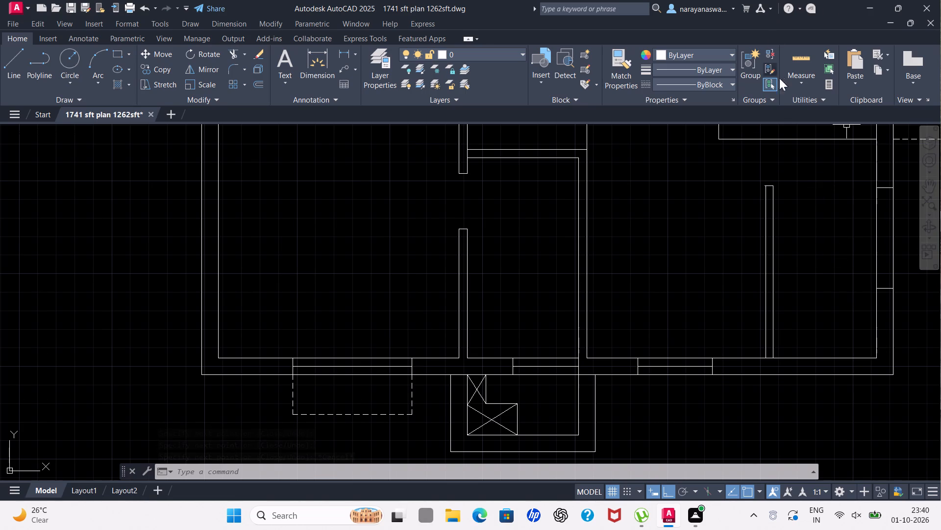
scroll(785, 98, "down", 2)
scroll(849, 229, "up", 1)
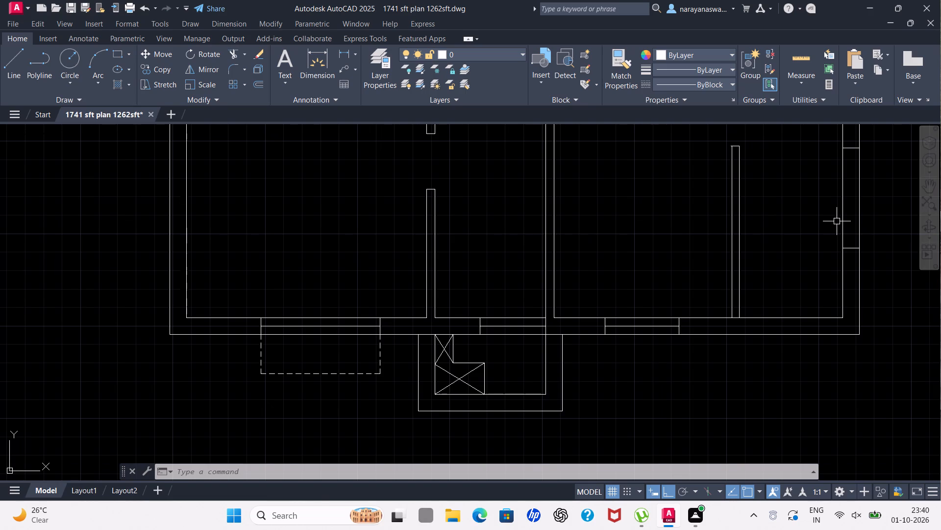
Offset the partition's left face, the bottom wall's inner face and the left wall's inner face 2' into the lower right room.
type("of")
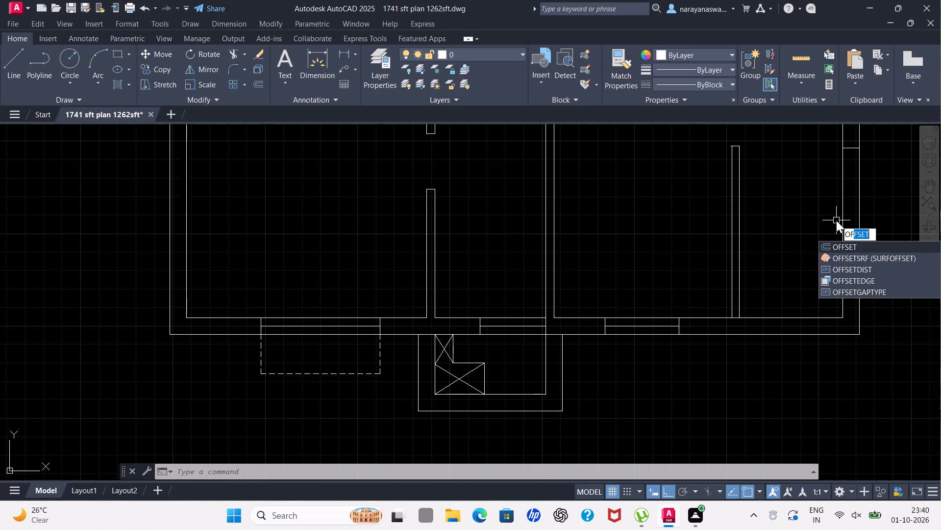
key("Return")
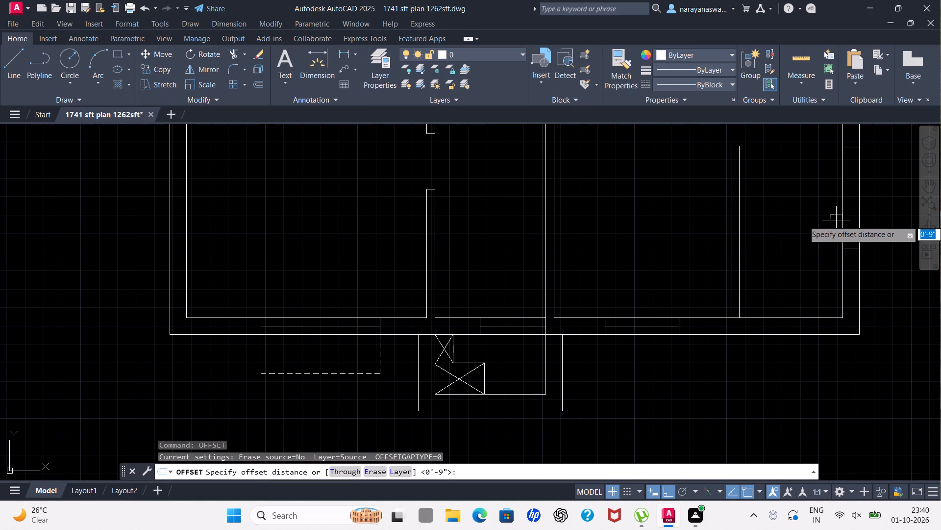
type("2'")
key("Return")
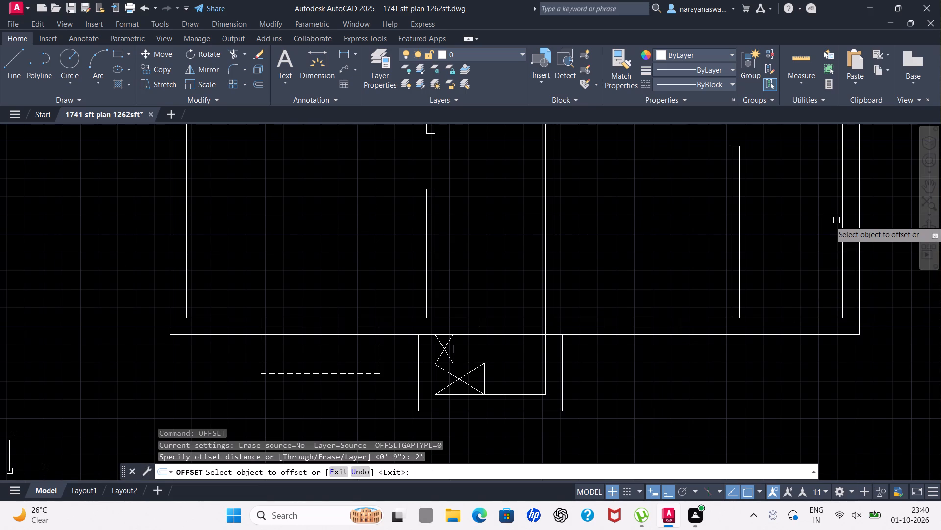
left_click(731, 233)
left_click(671, 257)
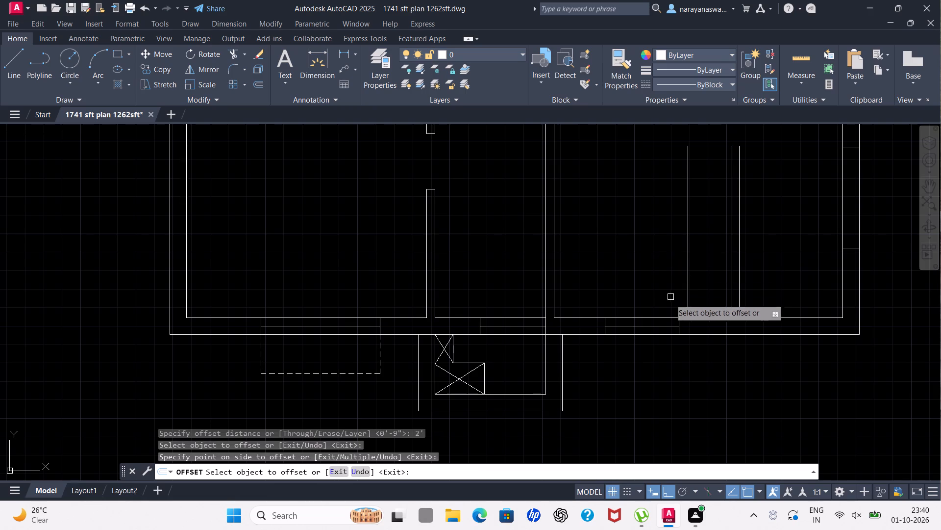
left_click_drag(659, 316, 661, 306)
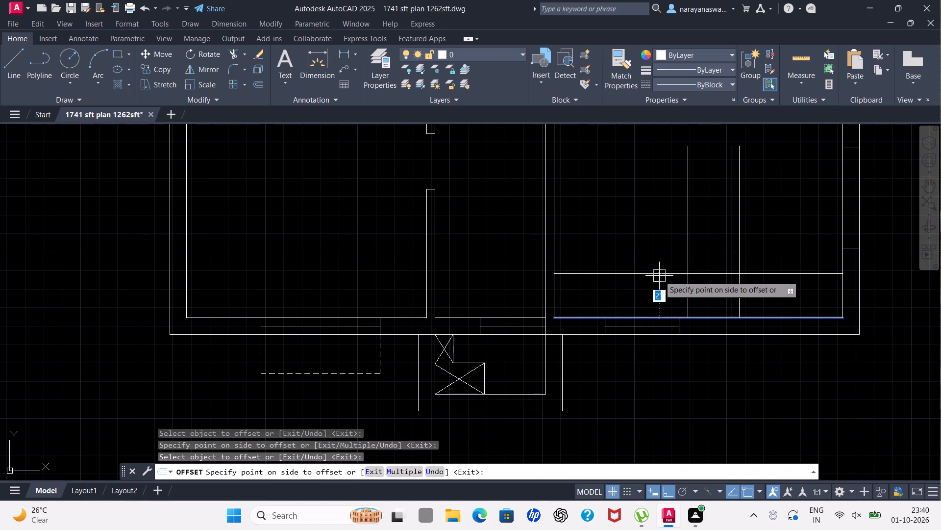
left_click(659, 276)
left_click_drag(556, 232, 556, 230)
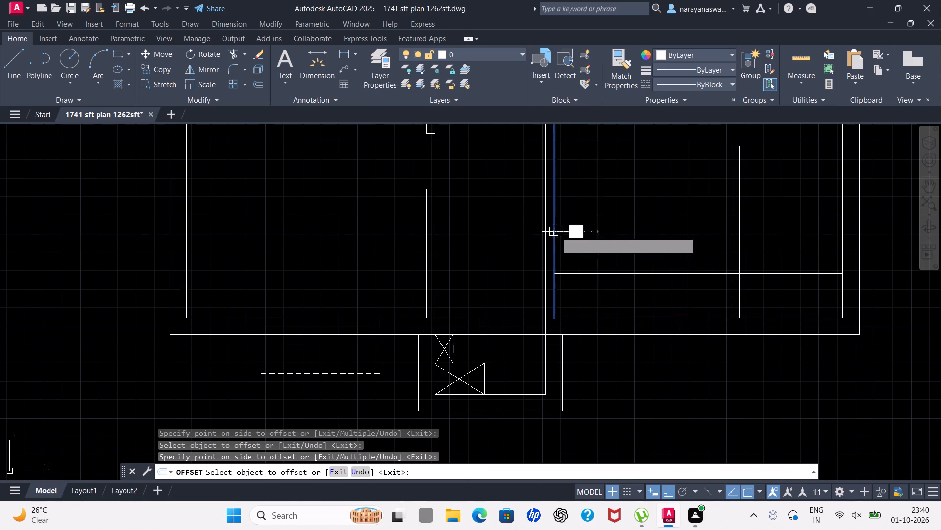
left_click_drag(556, 230, 587, 230)
left_click(620, 230)
scroll(621, 230, "down", 1)
key("Escape")
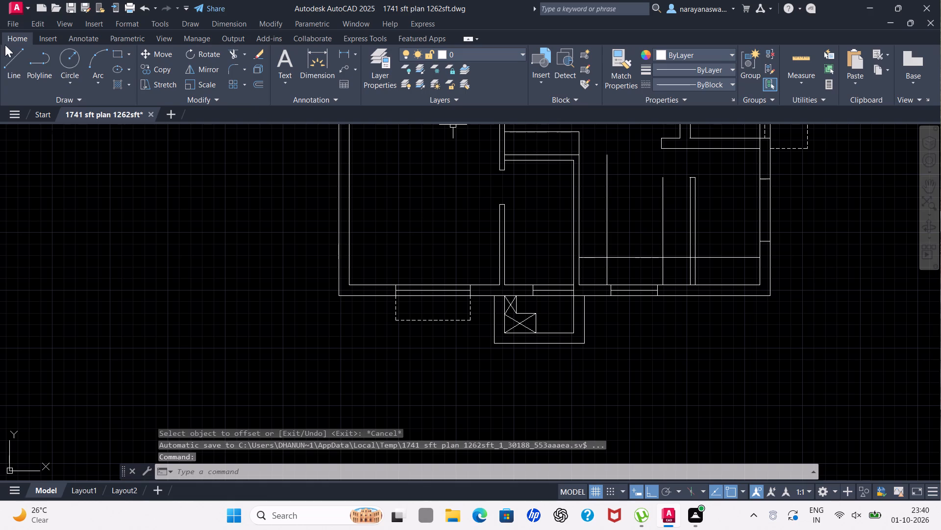
Draw two 2' end lines level with the partition's top, joining the vertical offset lines to the partition and the left wall.
left_click(6, 59)
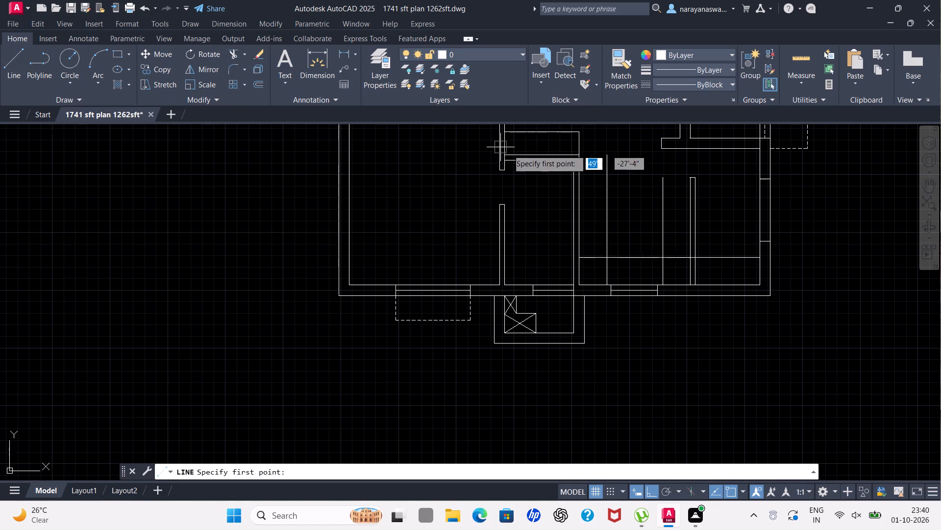
left_click(664, 179)
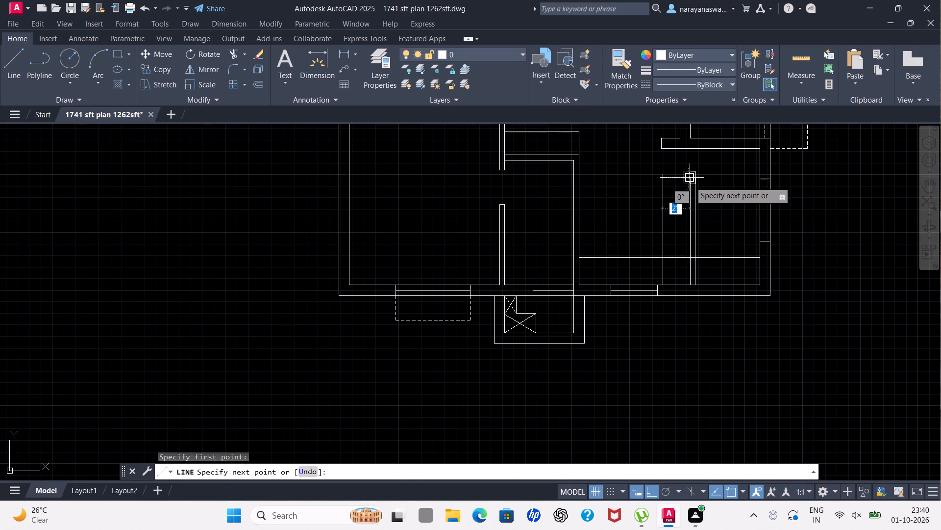
left_click(690, 182)
key("Escape")
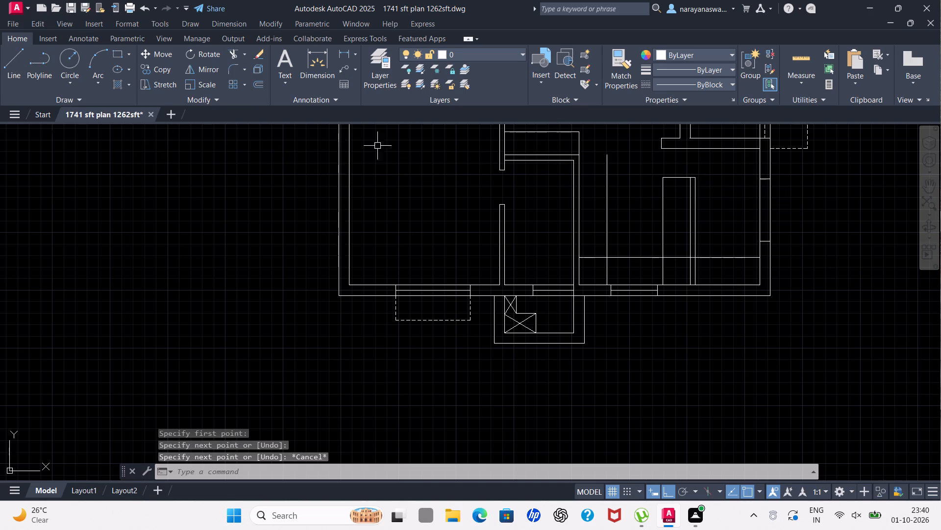
left_click(14, 57)
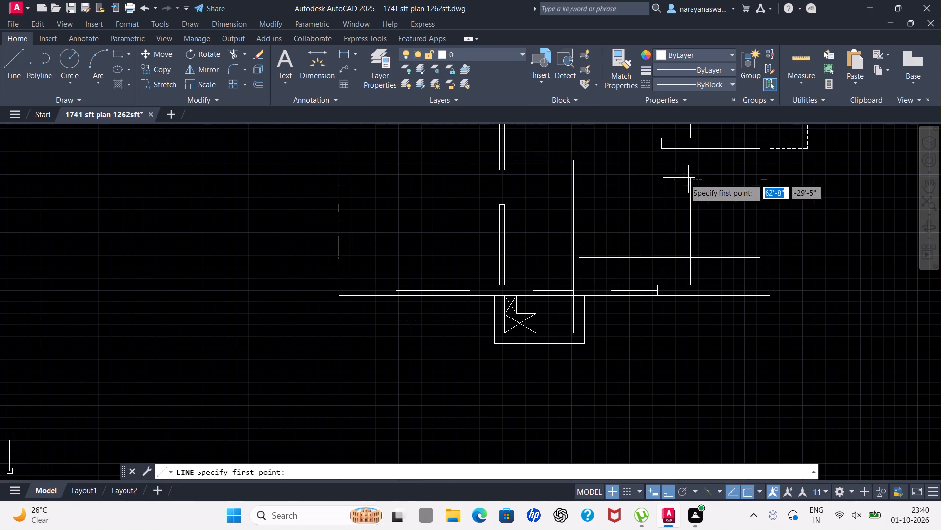
left_click(610, 174)
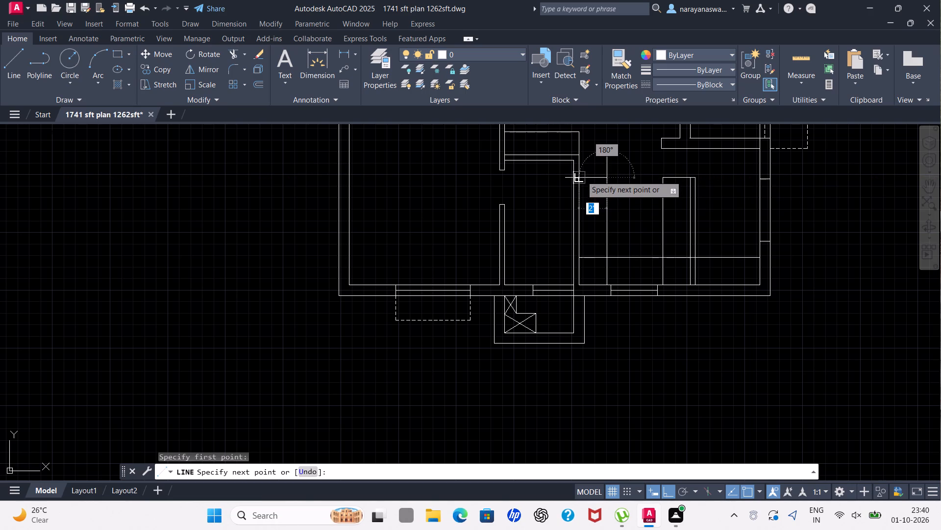
left_click(581, 176)
key("Escape")
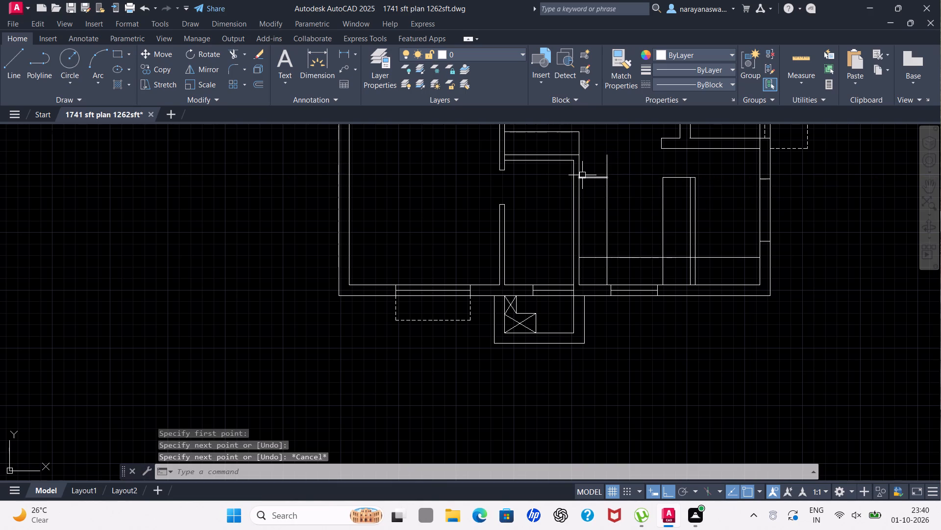
Trim the left offset line above its end line and the crossing pieces at both lower corners to form a U-shaped outline.
key("t")
key("r")
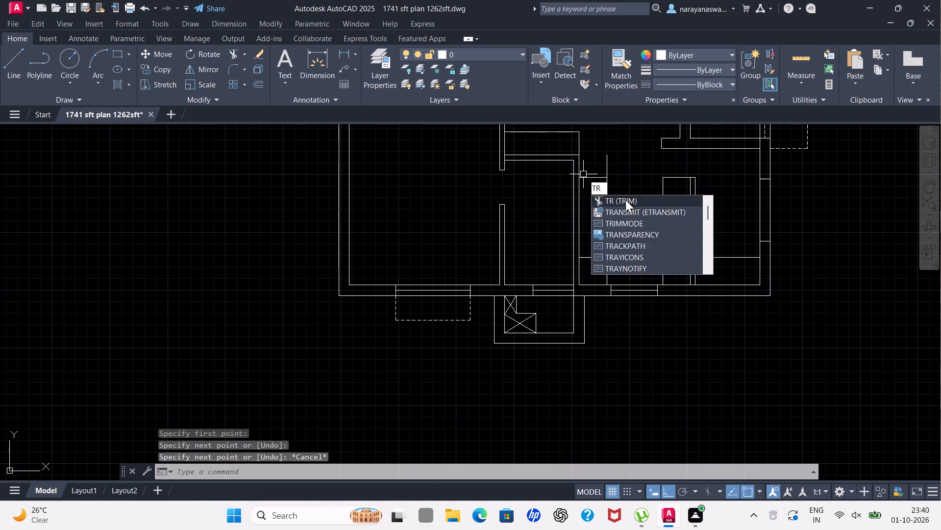
left_click(625, 200)
left_click(607, 168)
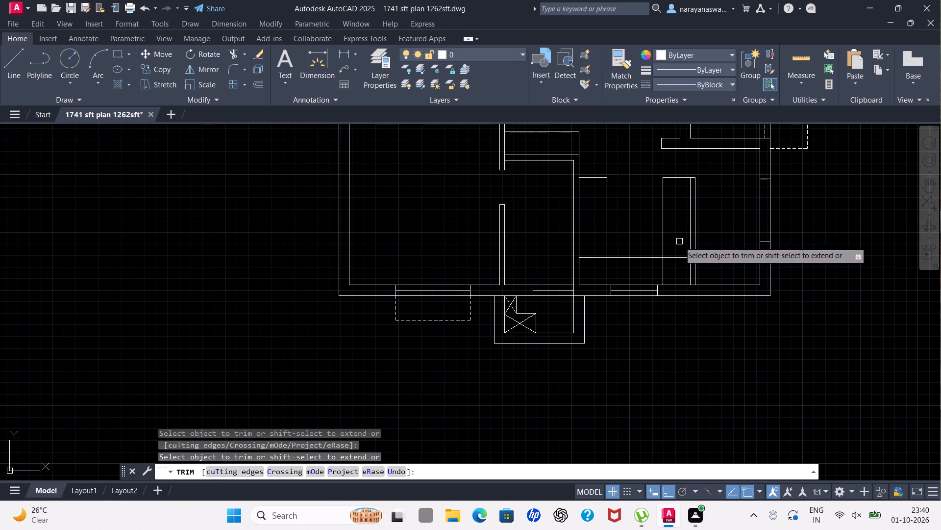
left_click_drag(680, 245, 609, 271)
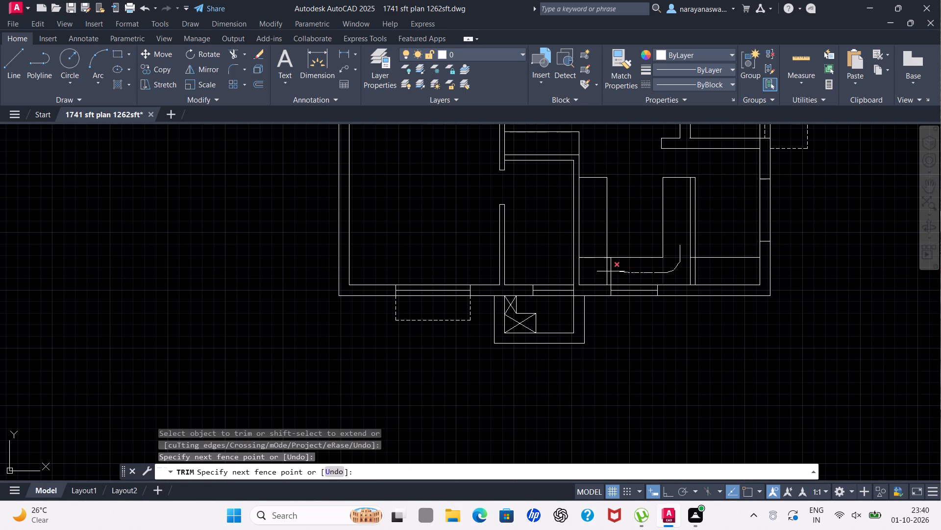
left_click_drag(609, 271, 605, 269)
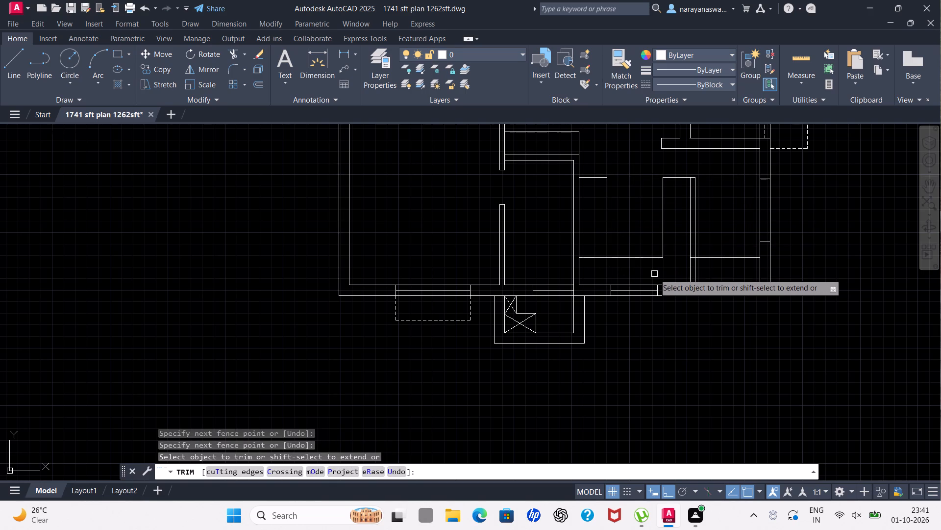
scroll(653, 275, "down", 2)
scroll(724, 234, "down", 2)
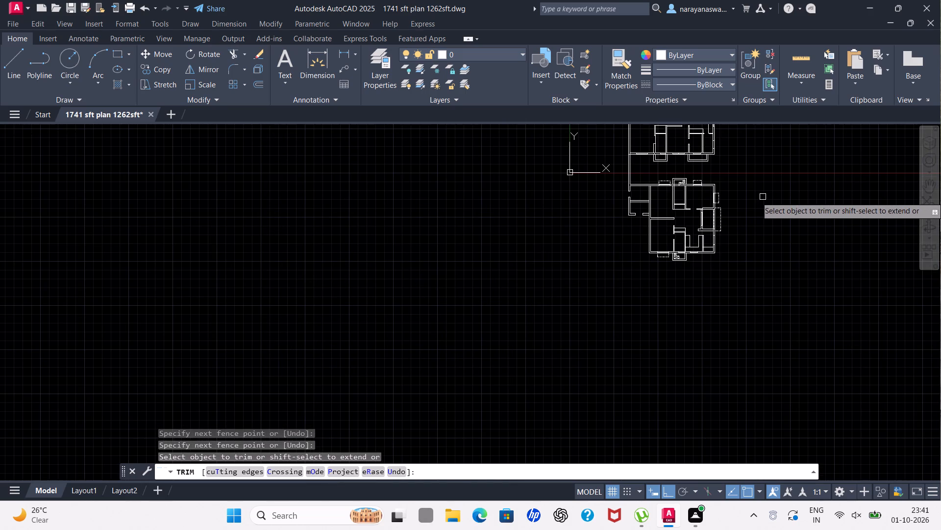
key("Escape")
scroll(763, 204, "down", 2)
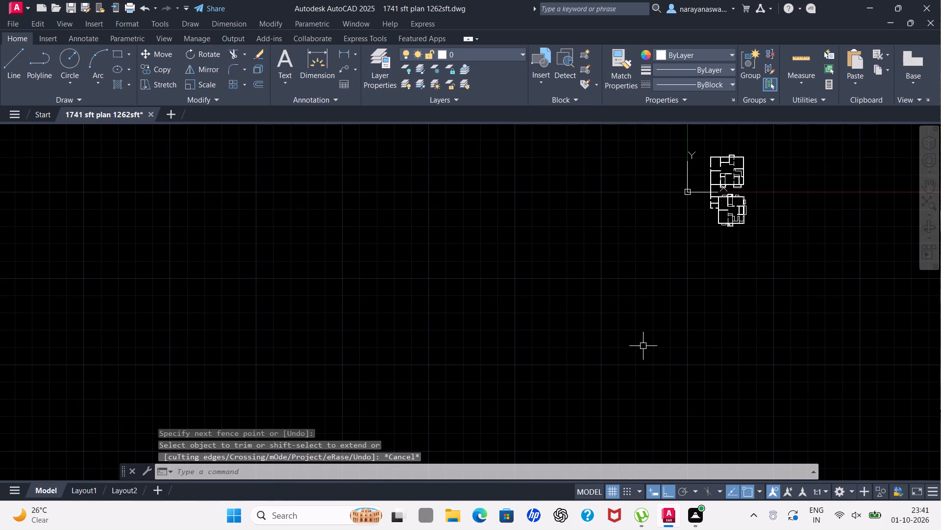
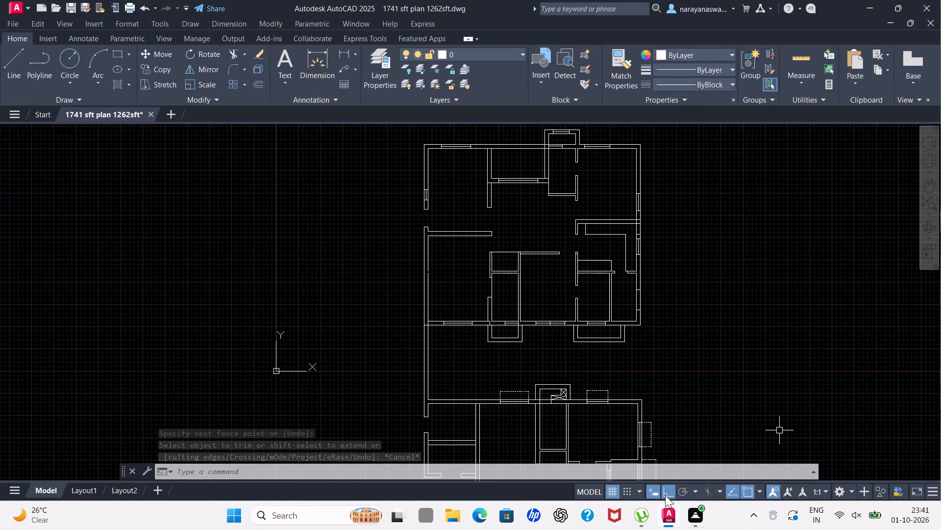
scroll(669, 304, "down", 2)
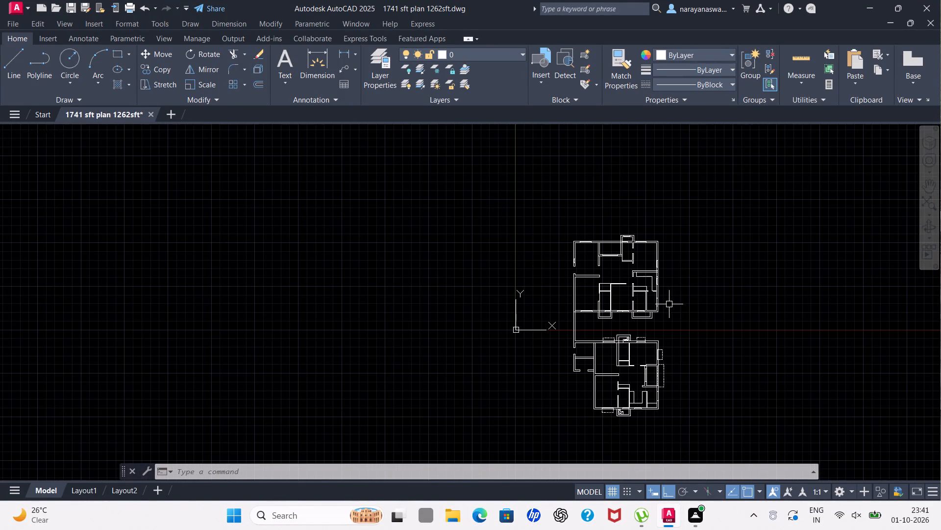
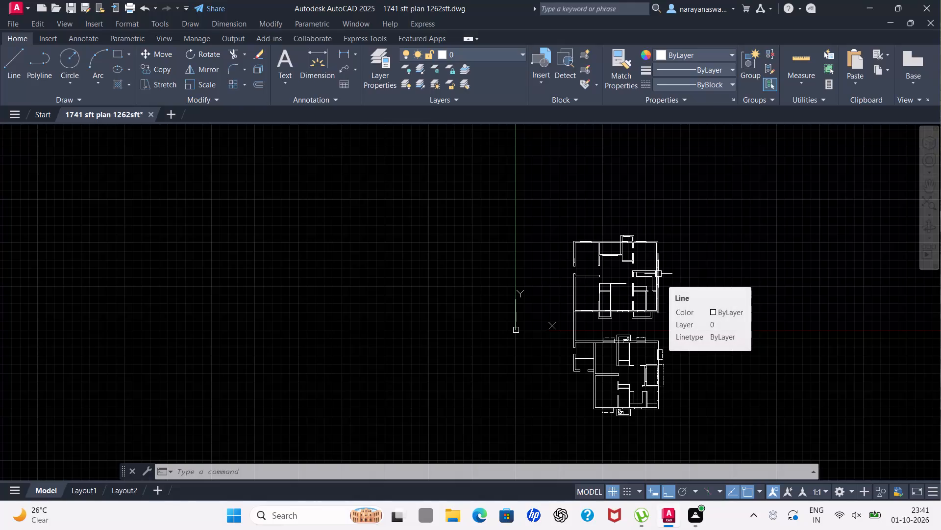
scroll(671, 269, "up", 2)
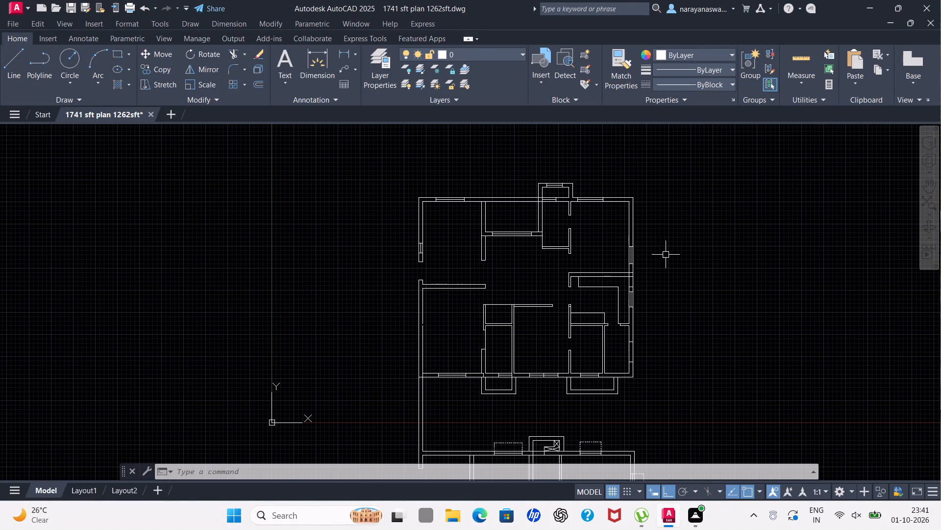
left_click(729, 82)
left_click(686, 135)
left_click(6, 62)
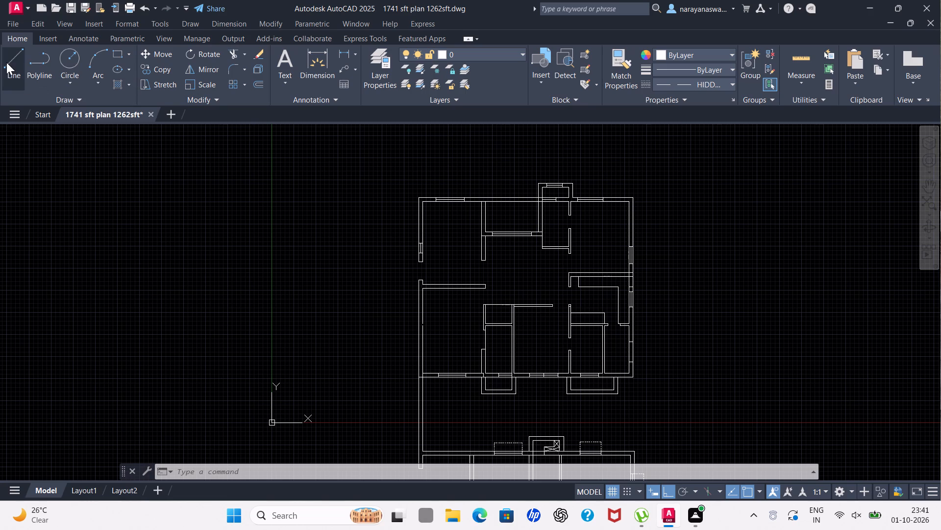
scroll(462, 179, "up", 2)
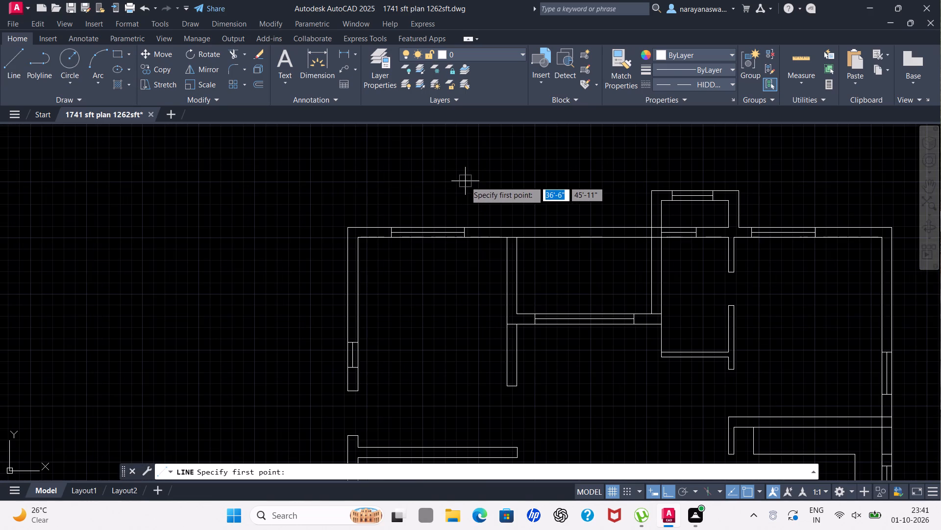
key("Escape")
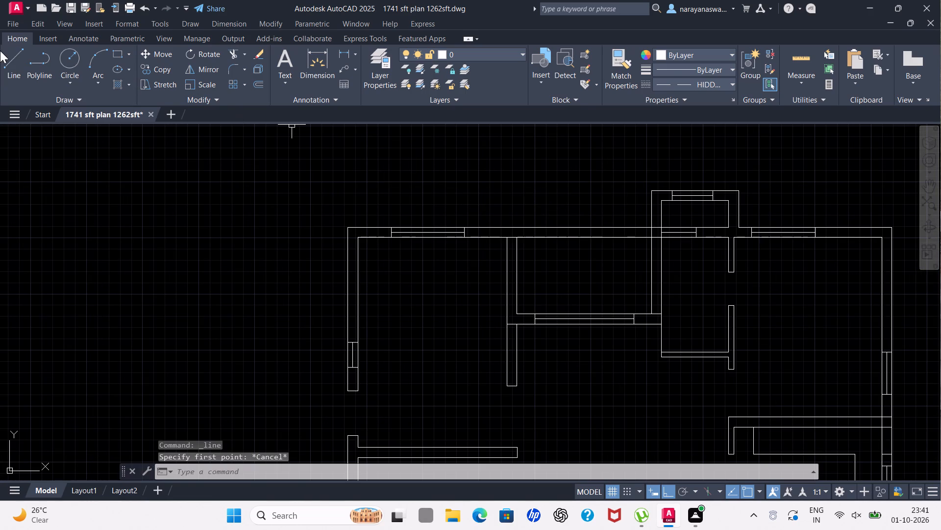
With the linetype set to ByBlock, draw a 9" line across the upper exterior wall, extending the recess's left partition face to the outer edge.
left_click(10, 67)
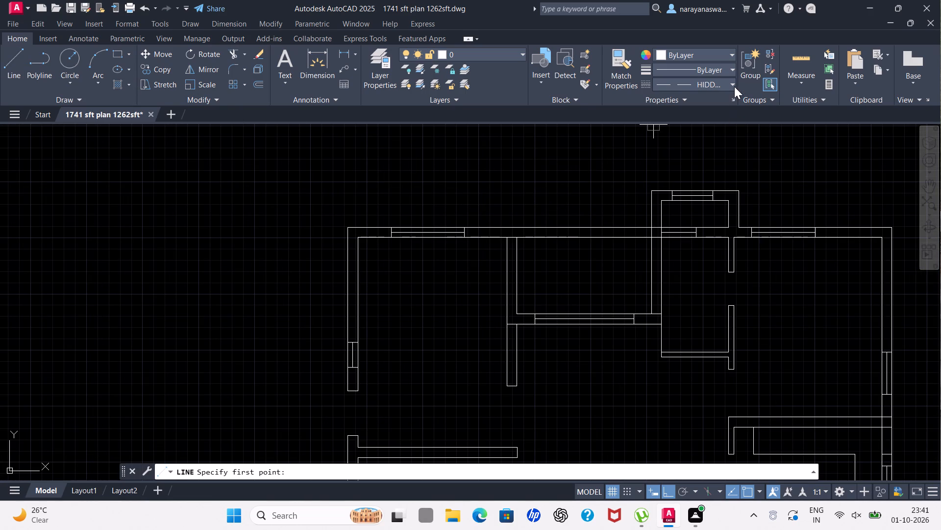
left_click(727, 83)
left_click(705, 112)
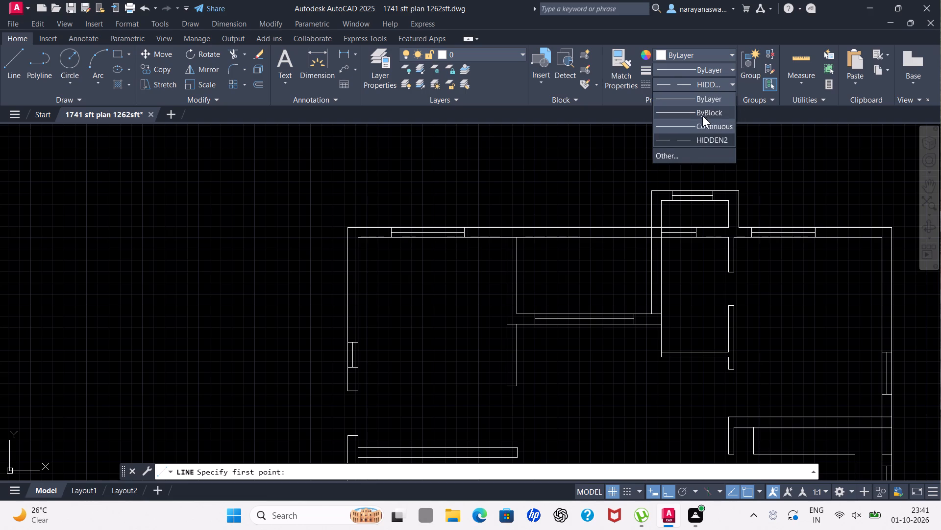
scroll(513, 244, "up", 2)
left_click_drag(518, 227, 518, 220)
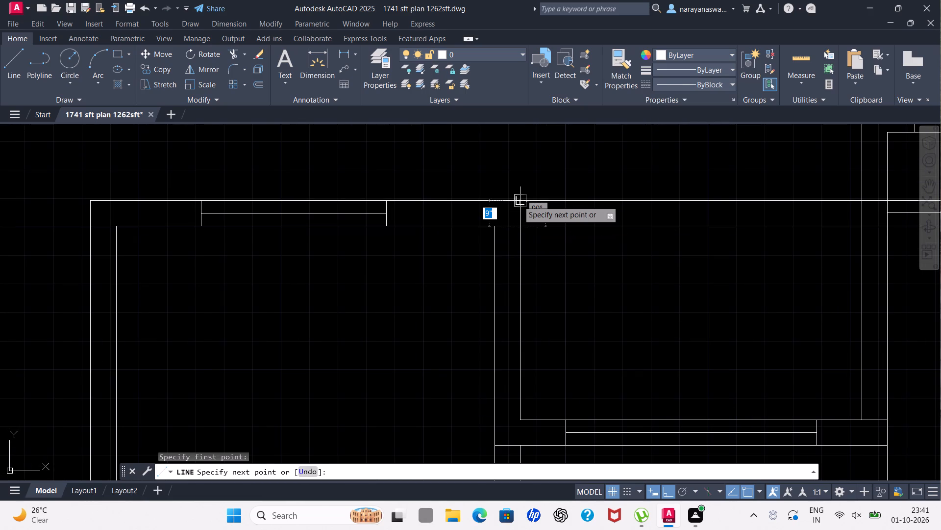
left_click(518, 201)
key("Escape")
With linetype HIDDEN2, draw a three-sided outline about 11' wide outside the upper wall recess, ending on the projecting room's upper edge.
scroll(525, 206, "down", 4)
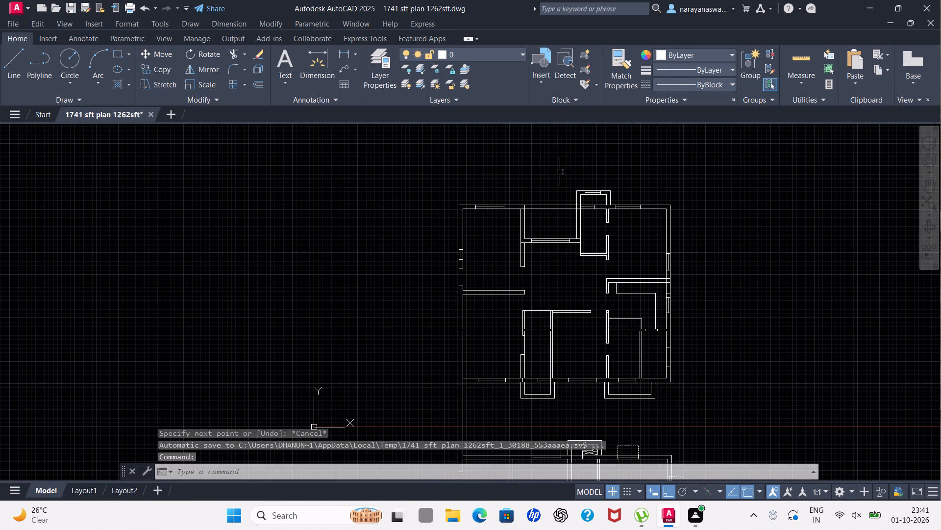
left_click(732, 85)
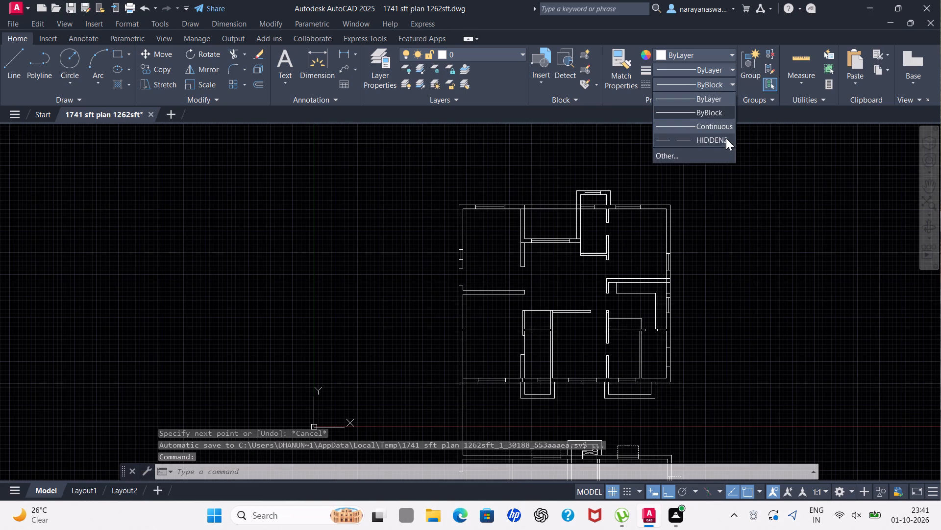
left_click(715, 136)
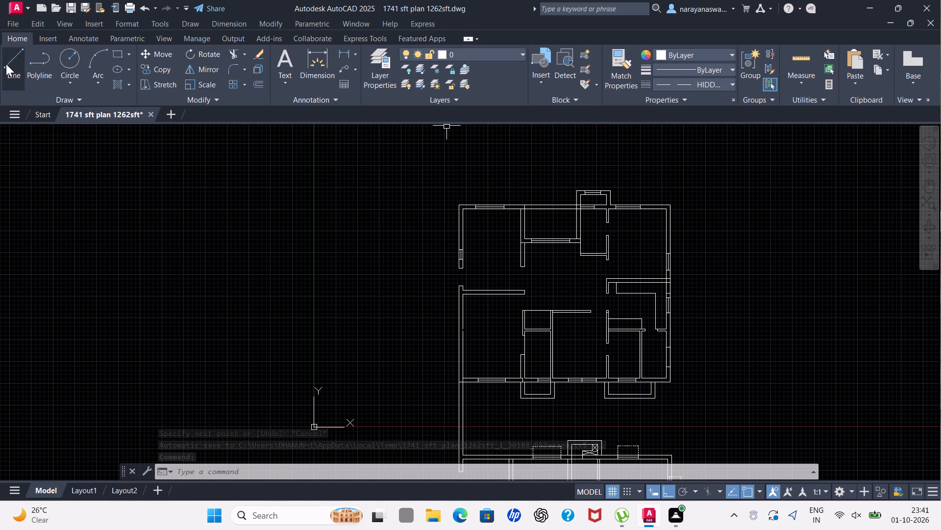
left_click(12, 63)
scroll(524, 189, "up", 2)
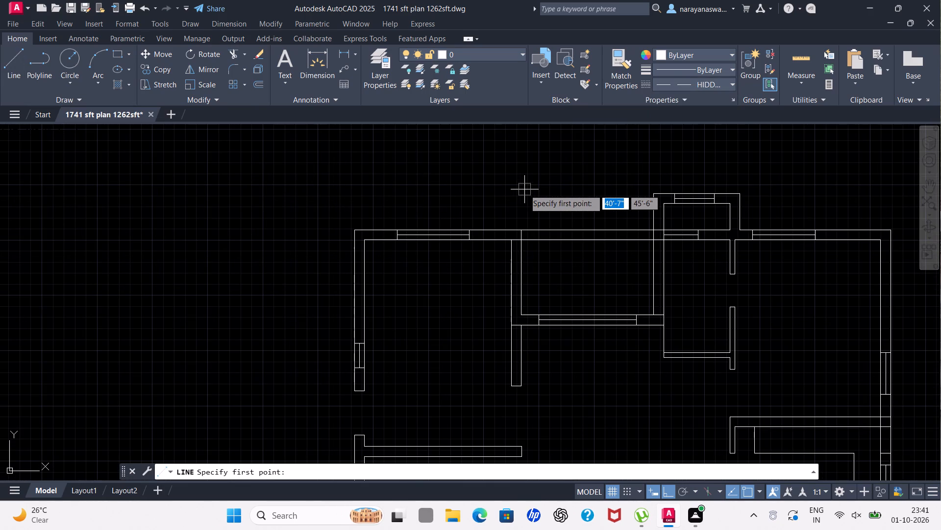
scroll(527, 201, "up", 2)
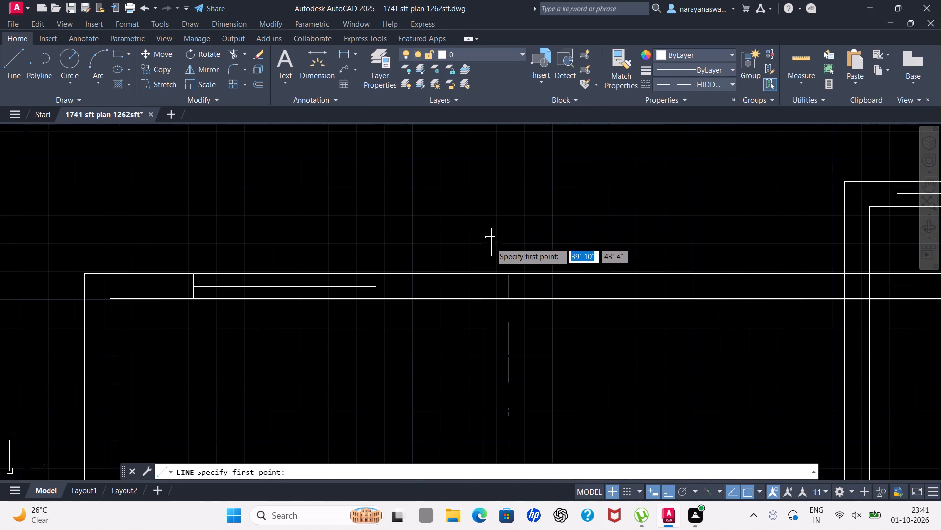
left_click_drag(492, 271, 492, 266)
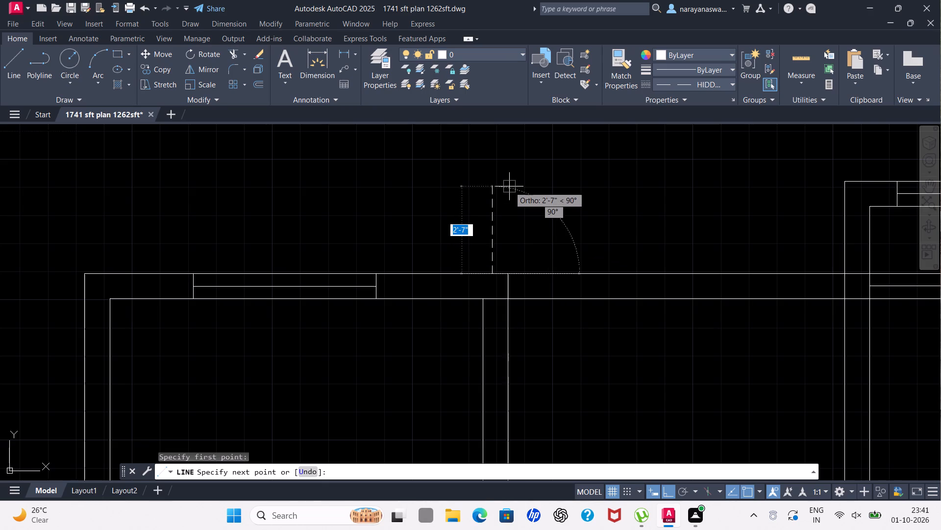
scroll(518, 178, "down", 2)
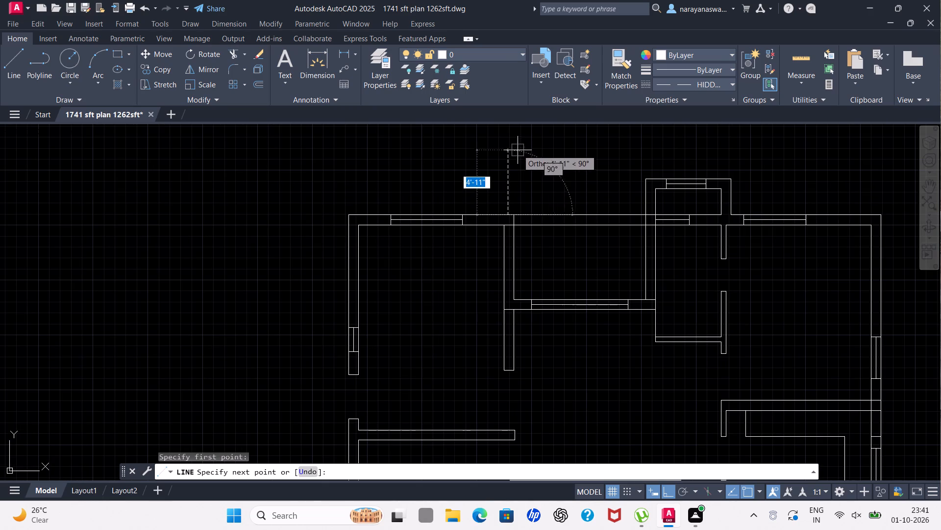
left_click(514, 155)
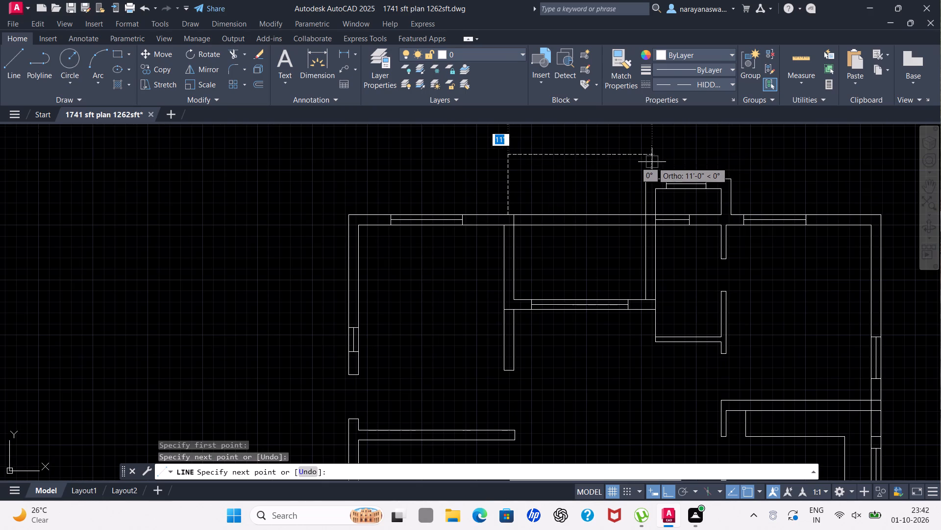
scroll(652, 162, "up", 2)
left_click(642, 165)
left_click(643, 205)
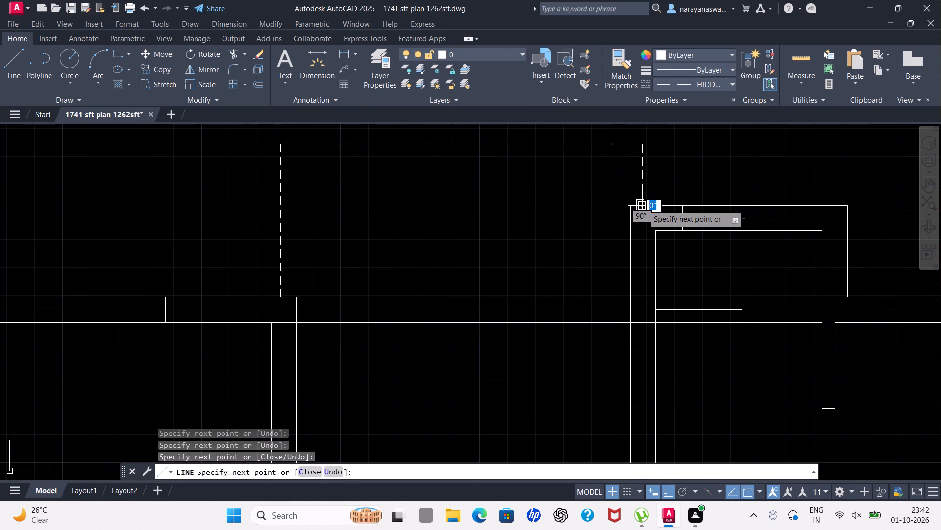
key("Escape")
Draw a three-sided HIDDEN2 outline about 5'-5" wide and 1'-9" deep outside the upper-left room's window in the top wall.
scroll(643, 205, "down", 2)
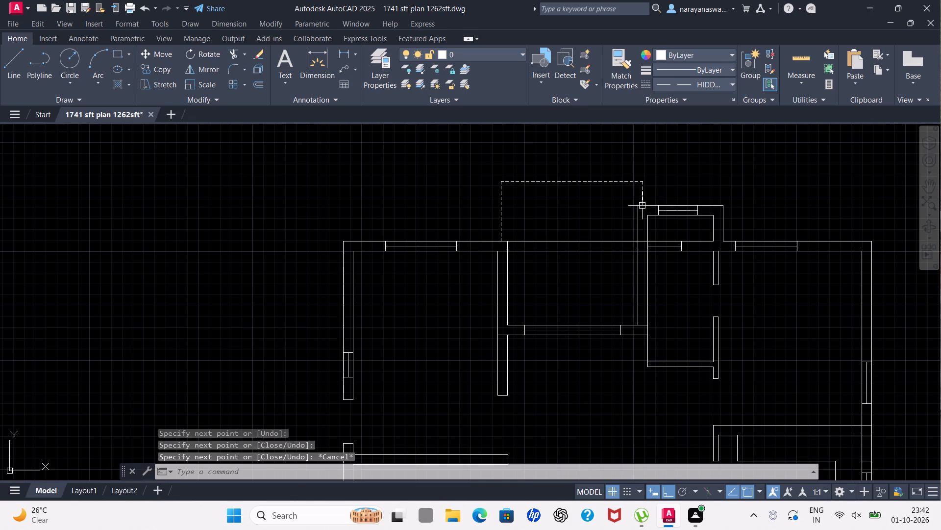
key("space")
scroll(385, 234, "up", 2)
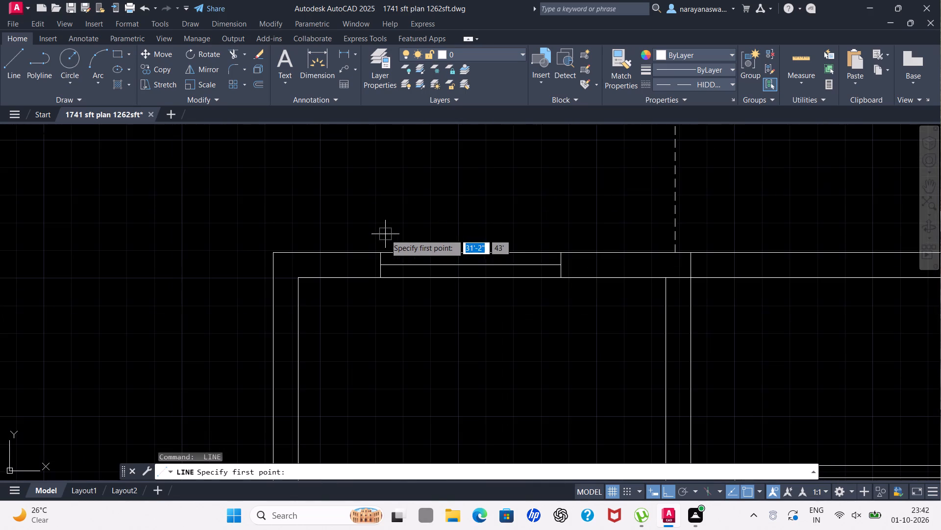
left_click_drag(379, 249, 380, 245)
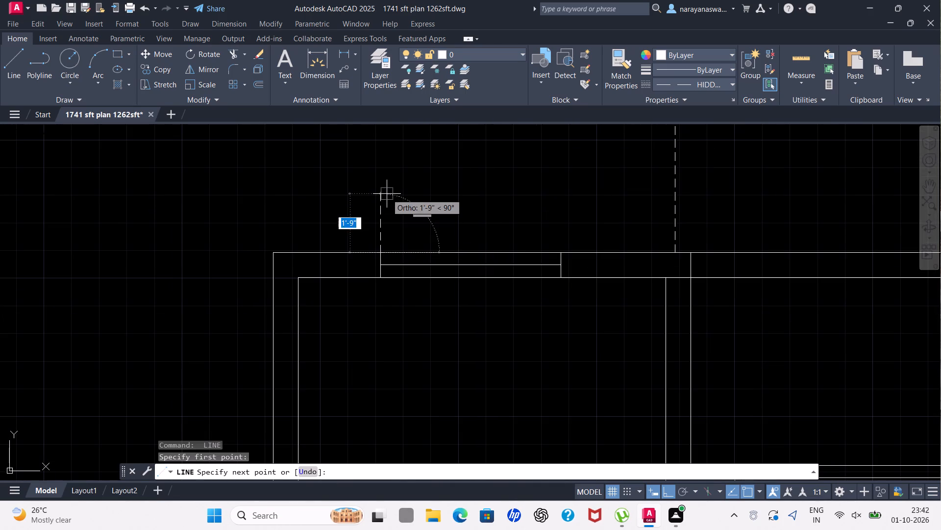
left_click(387, 194)
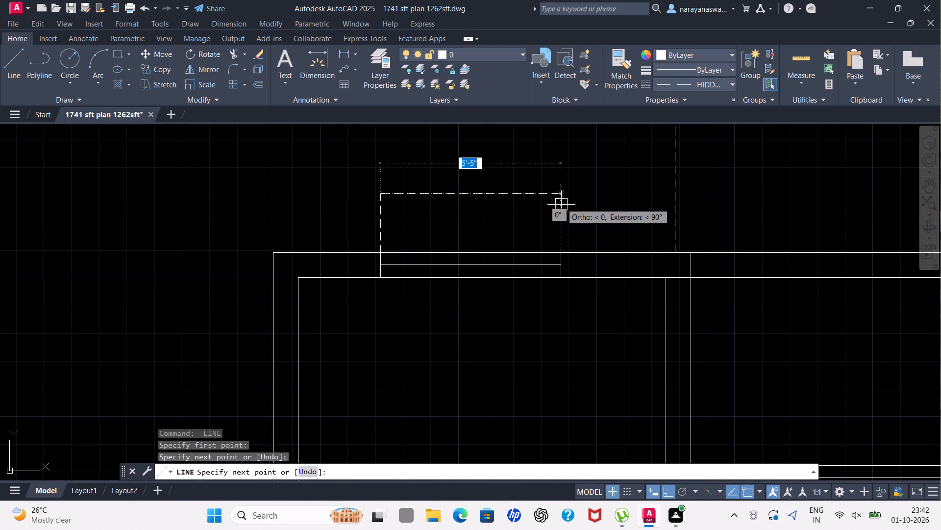
left_click(561, 195)
left_click(561, 262)
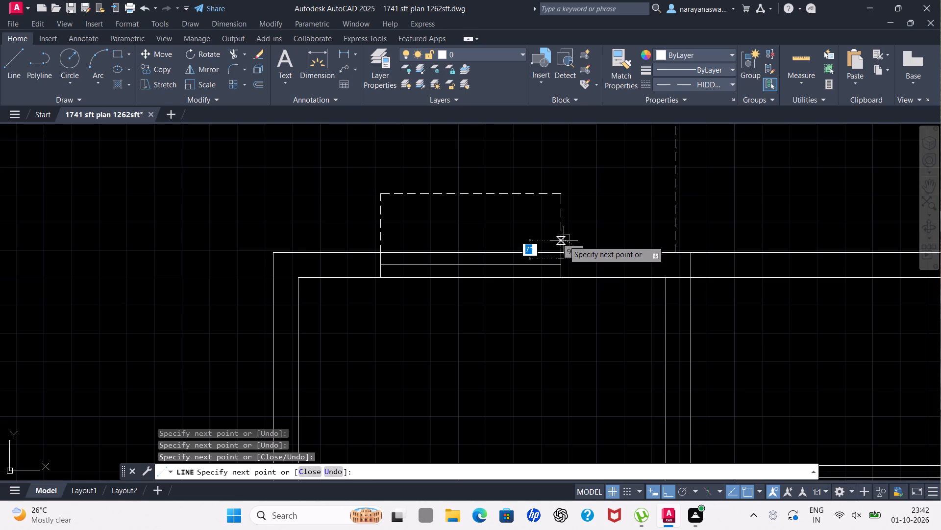
key("Escape")
Draw a three-sided HIDDEN2 outline about 4'-9" wide and 1'-8" deep outside the upper-right room's window in the top wall.
scroll(564, 240, "down", 4)
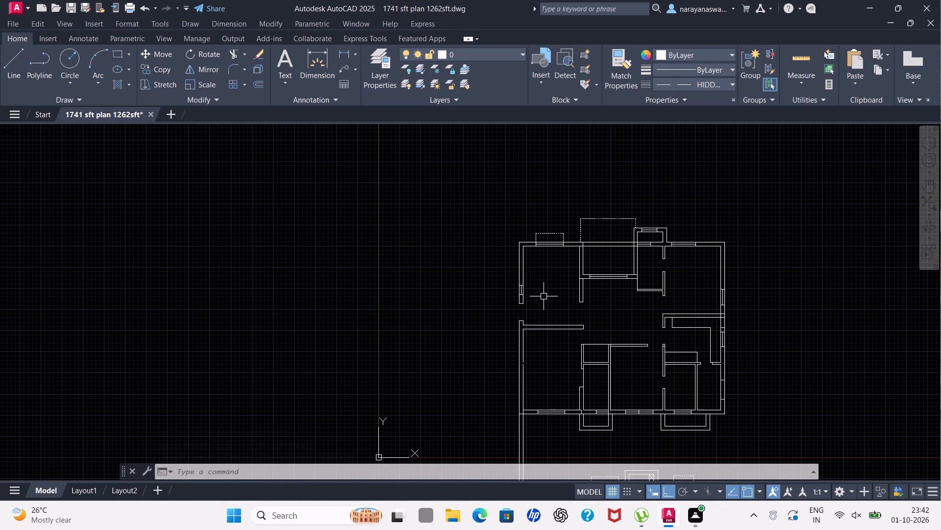
key("space")
scroll(761, 223, "up", 3)
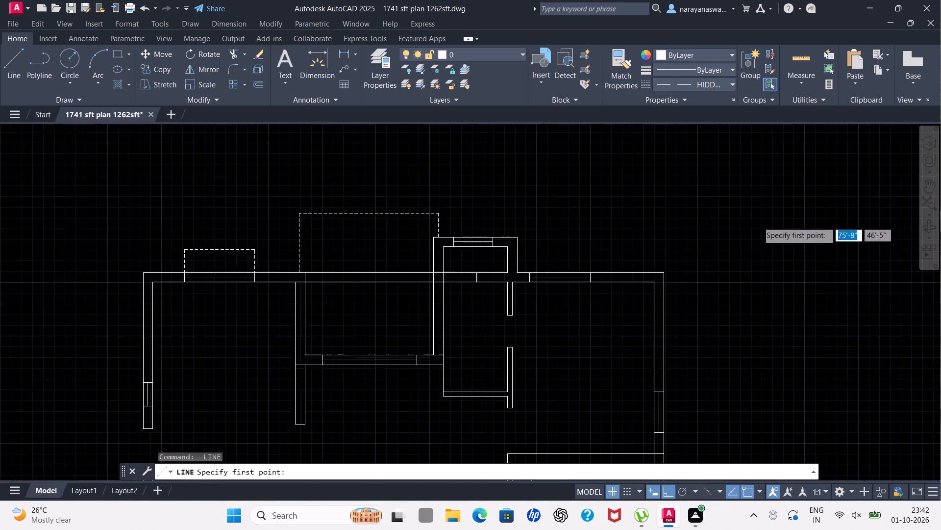
left_click_drag(389, 303, 387, 285)
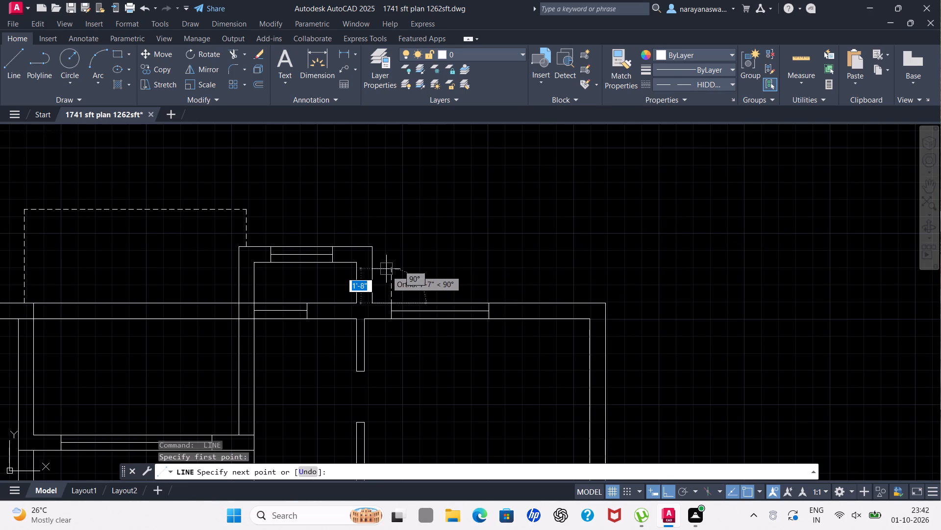
left_click(386, 269)
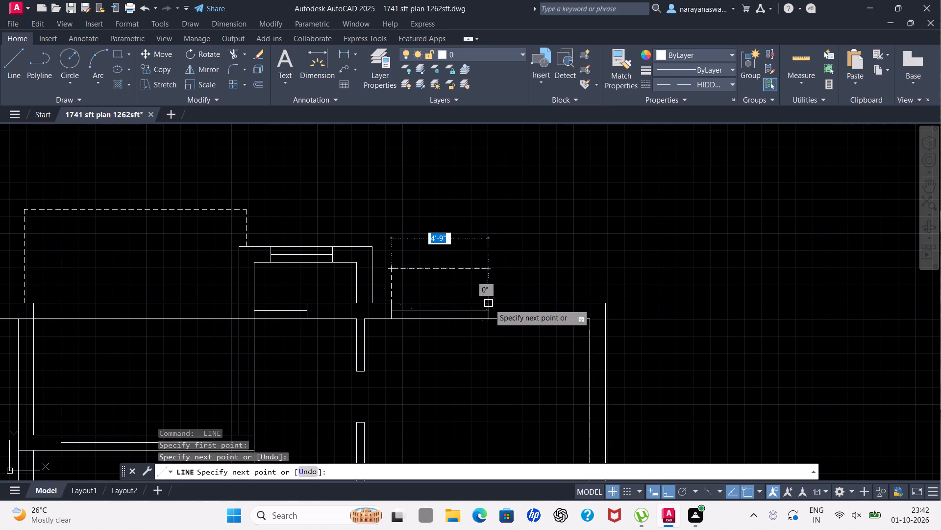
left_click(488, 269)
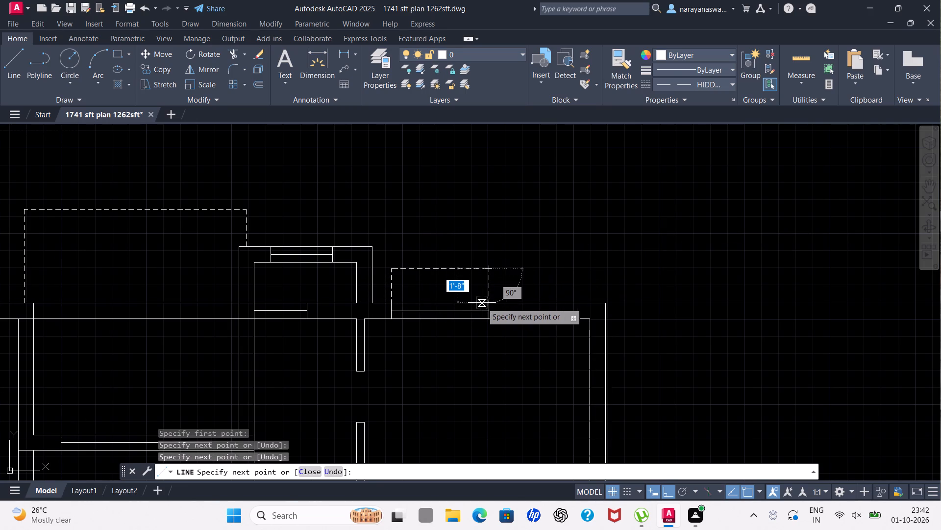
left_click(486, 305)
key("space")
Draw a three-sided HIDDEN2 outline about 3'-2" long outside the upper-right room's window in the right exterior wall.
scroll(560, 253, "down", 3)
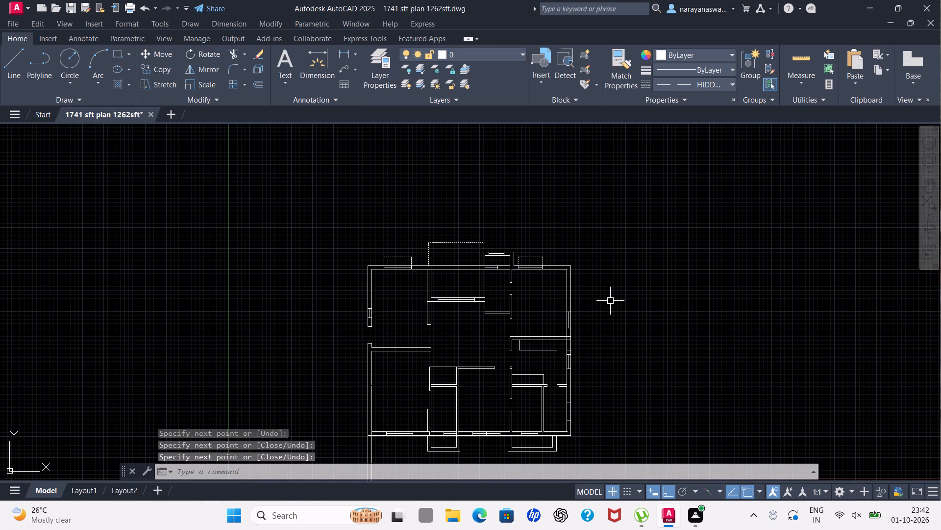
scroll(604, 313, "up", 2)
key("space")
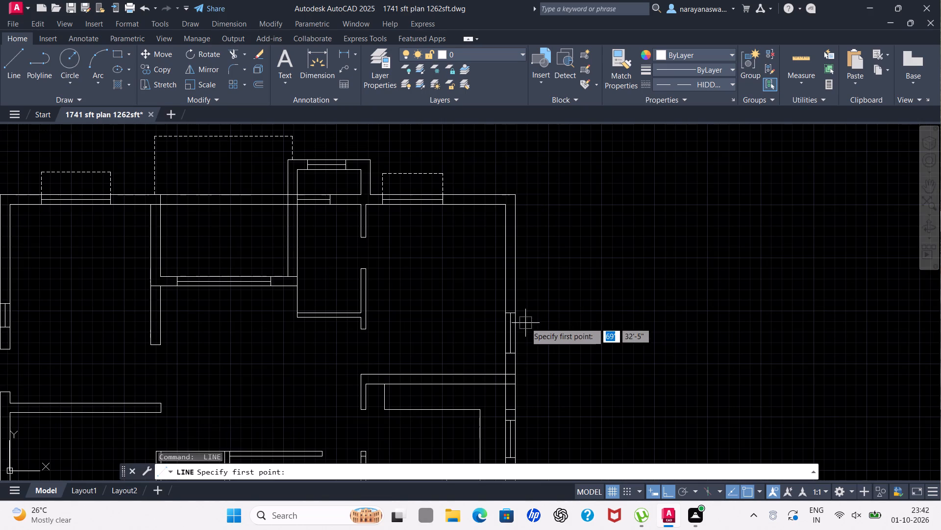
scroll(504, 321, "up", 3)
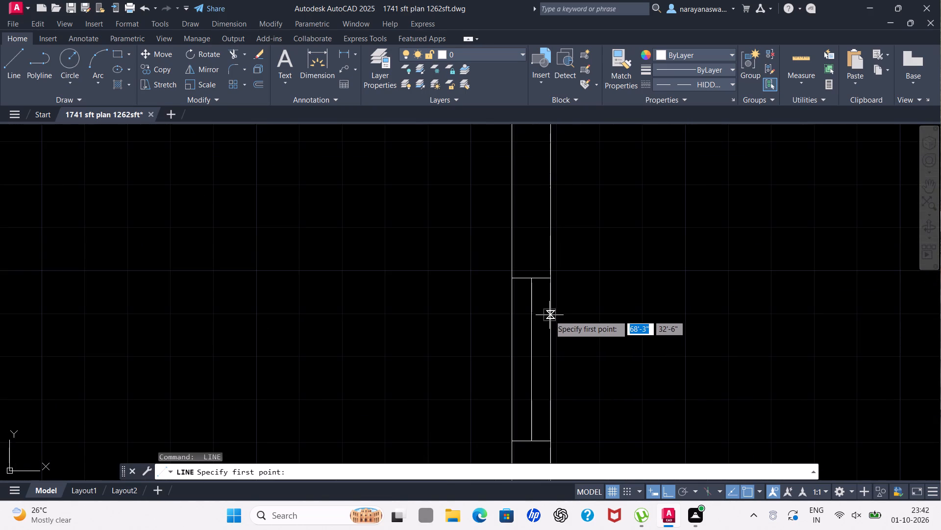
left_click_drag(552, 279, 563, 279)
left_click(638, 286)
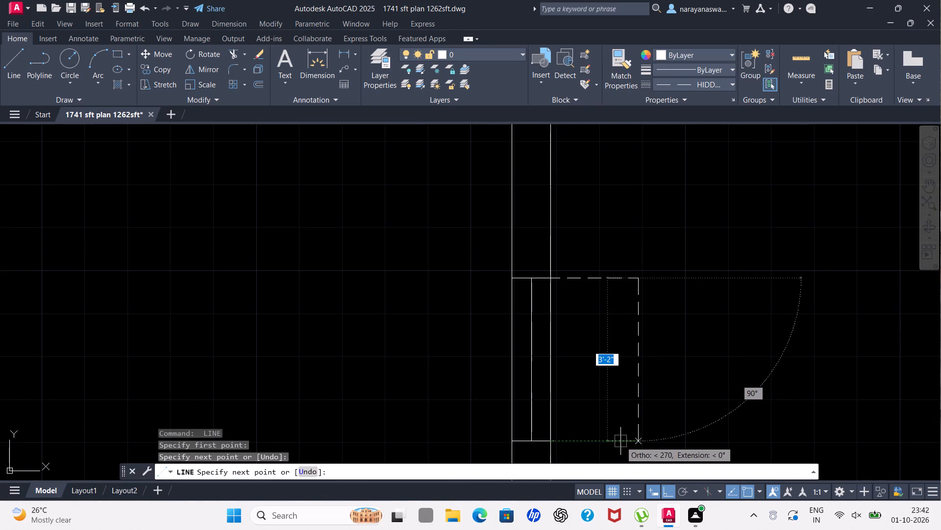
left_click(635, 440)
left_click(545, 442)
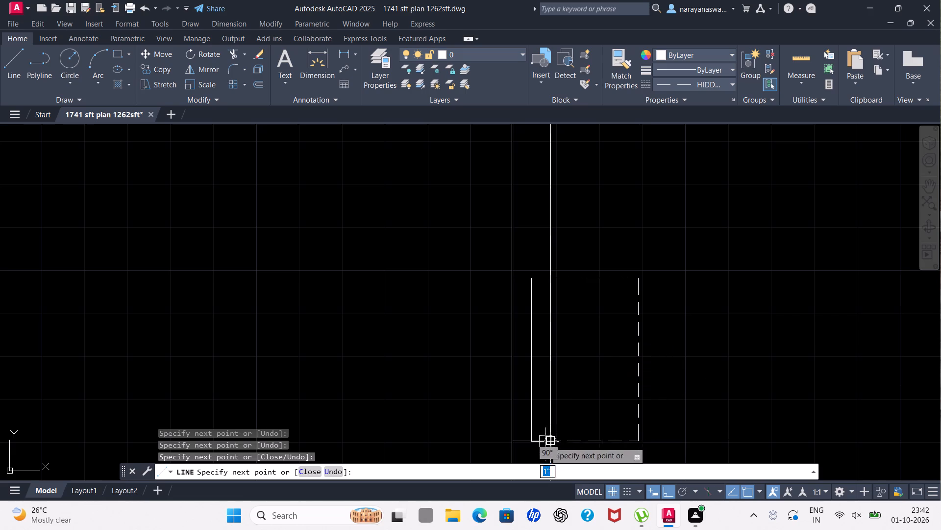
key("Escape")
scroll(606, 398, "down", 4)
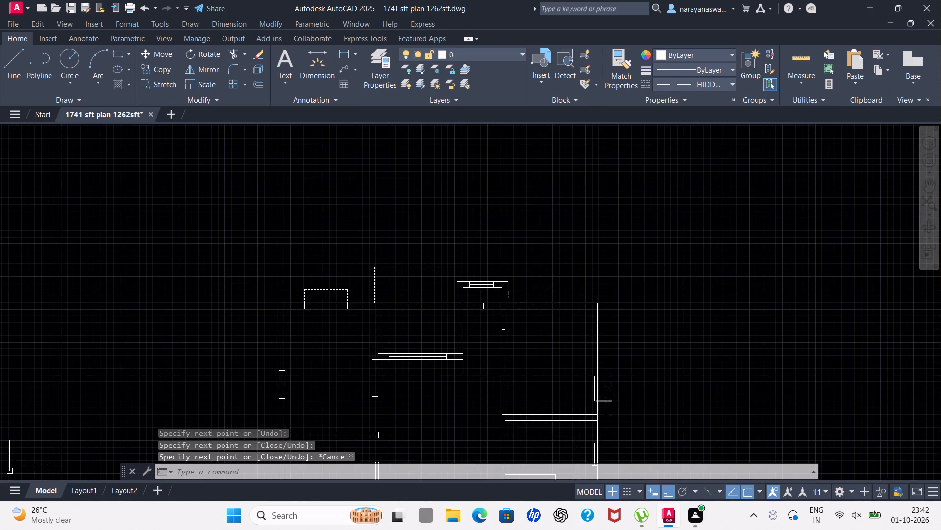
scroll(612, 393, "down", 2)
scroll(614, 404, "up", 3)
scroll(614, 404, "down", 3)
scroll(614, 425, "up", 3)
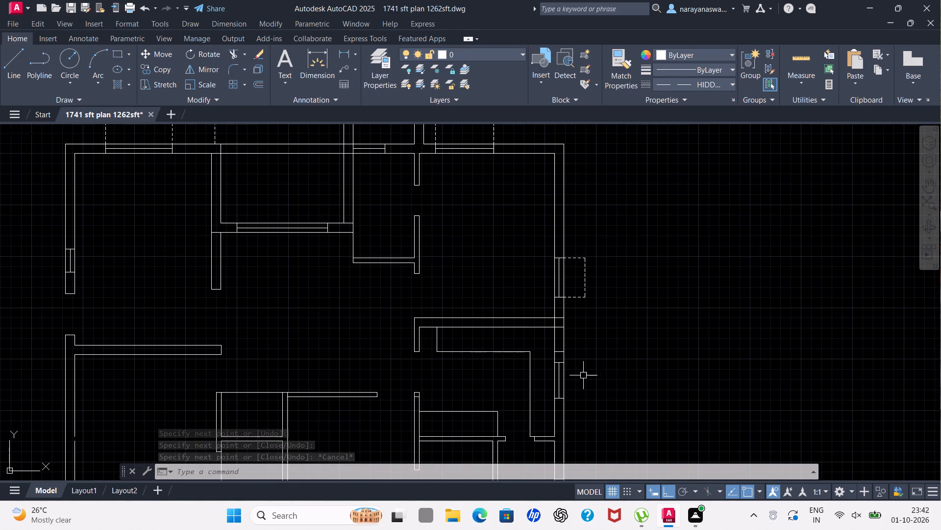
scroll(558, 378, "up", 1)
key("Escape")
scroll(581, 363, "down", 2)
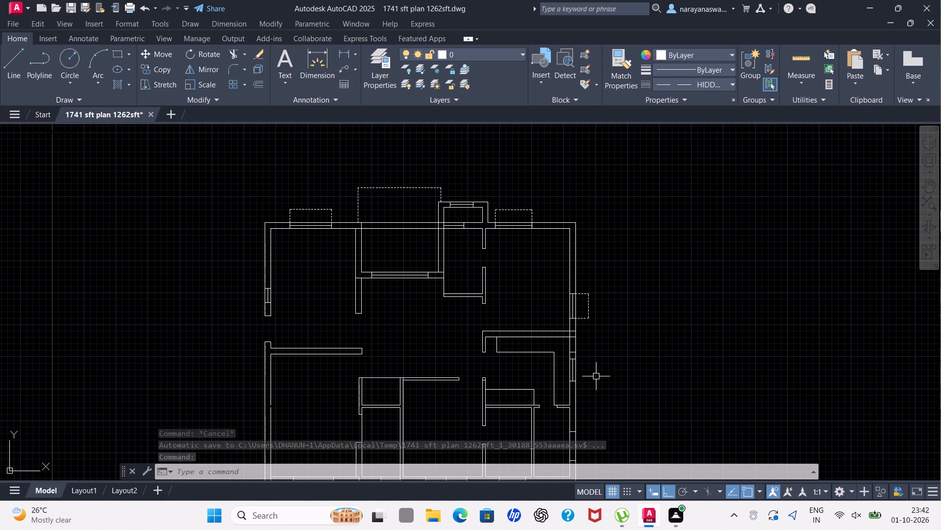
Draw a three-sided HIDDEN2 outline about 3'-9" long and 1'-8" deep outside the second window down the upper plan's right exterior wall.
scroll(614, 359, "down", 2)
scroll(618, 384, "up", 2)
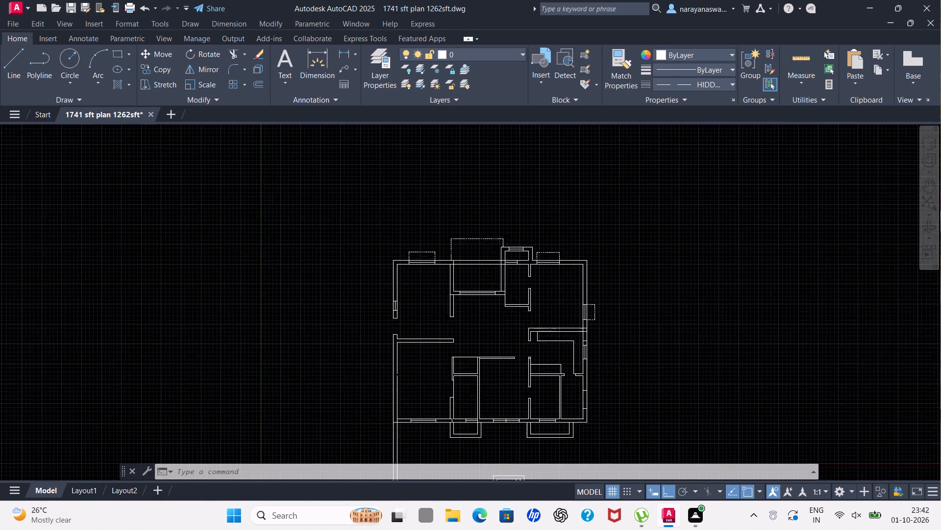
scroll(618, 384, "up", 1)
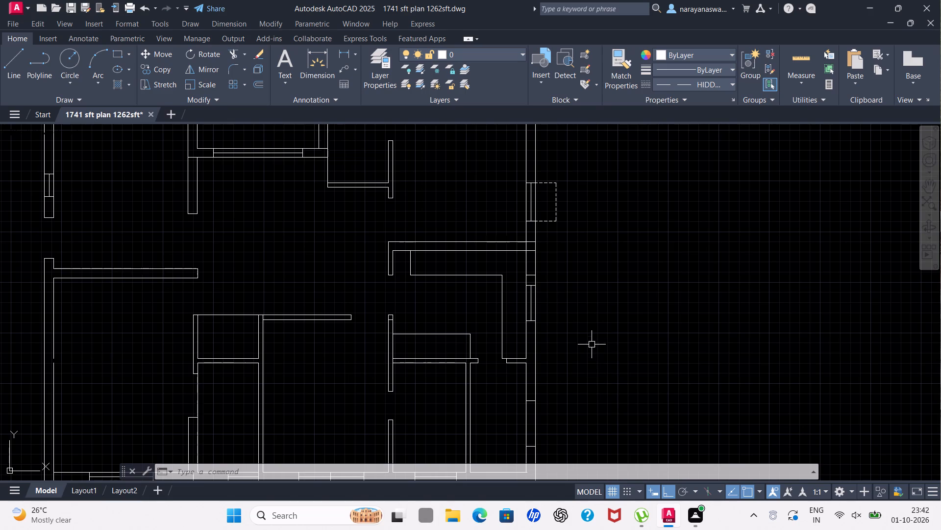
key("space")
left_click(540, 276)
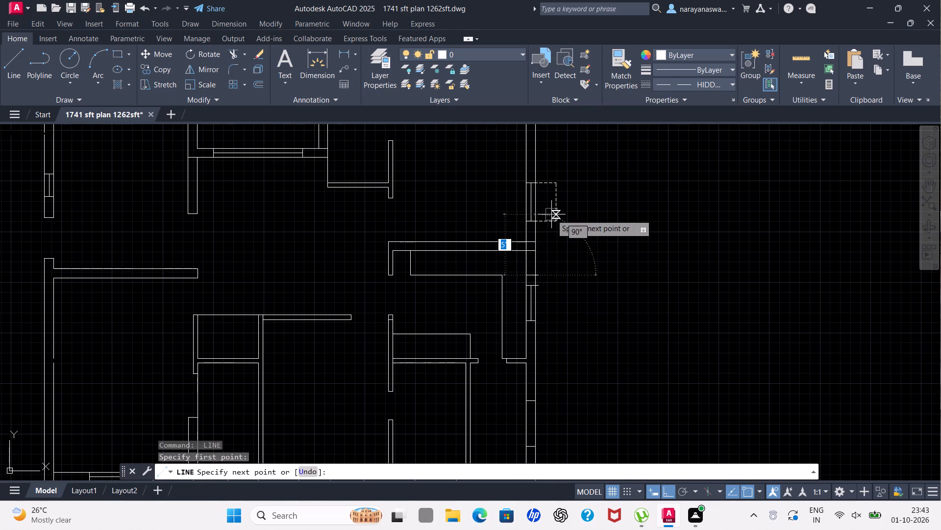
left_click(557, 277)
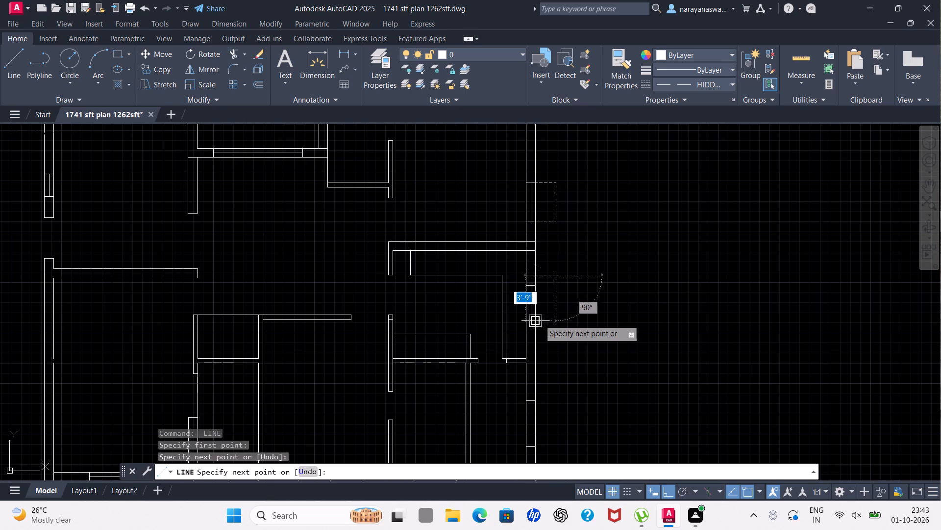
left_click(557, 320)
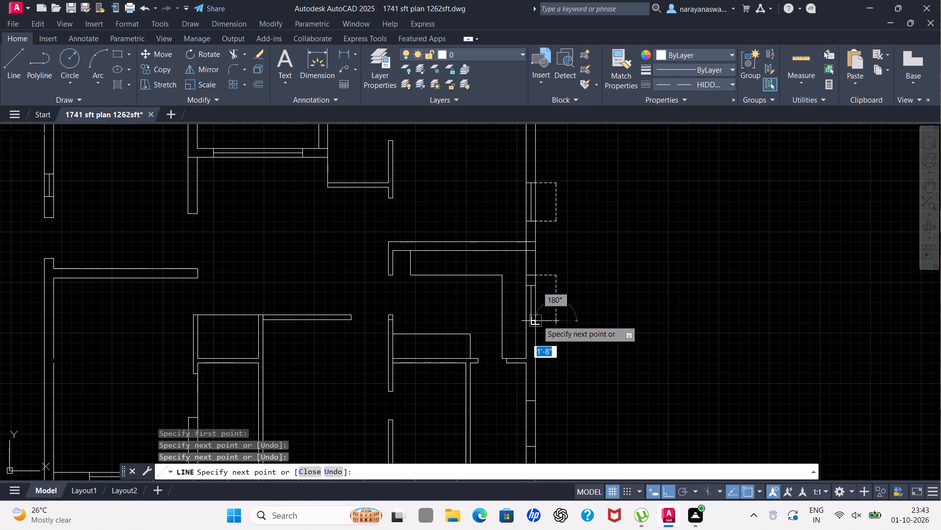
left_click(537, 320)
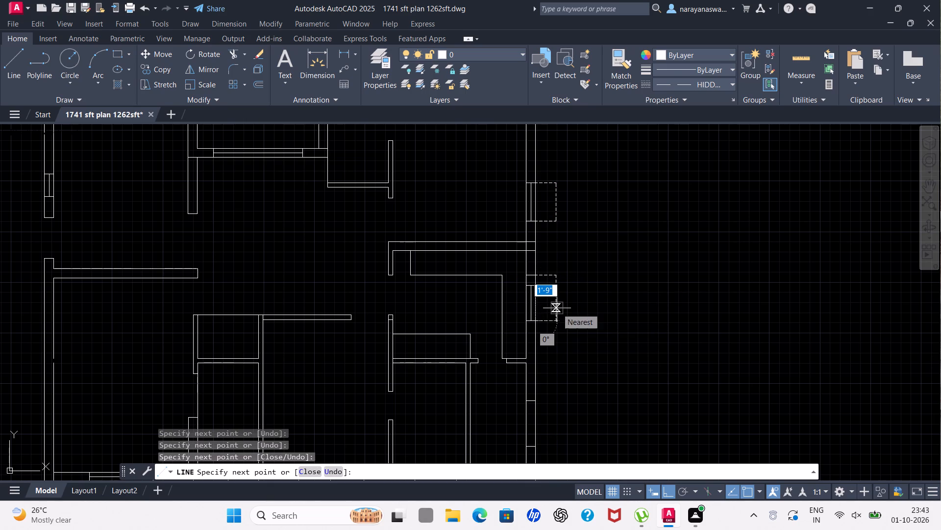
key("Escape")
Draw a three-sided HIDDEN2 outline about 5'-3" wide below the lower-left room's window in the upper plan's bottom wall.
scroll(560, 308, "down", 4)
scroll(471, 337, "up", 2)
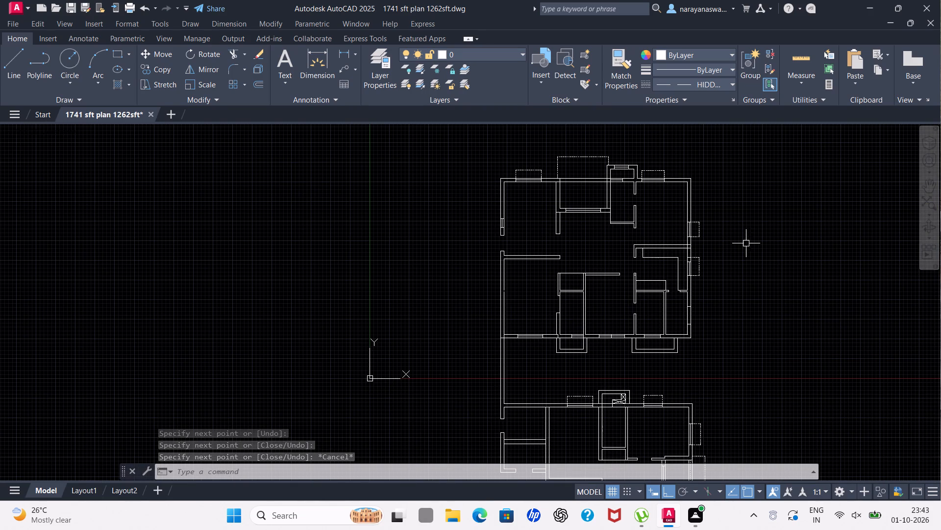
key("space")
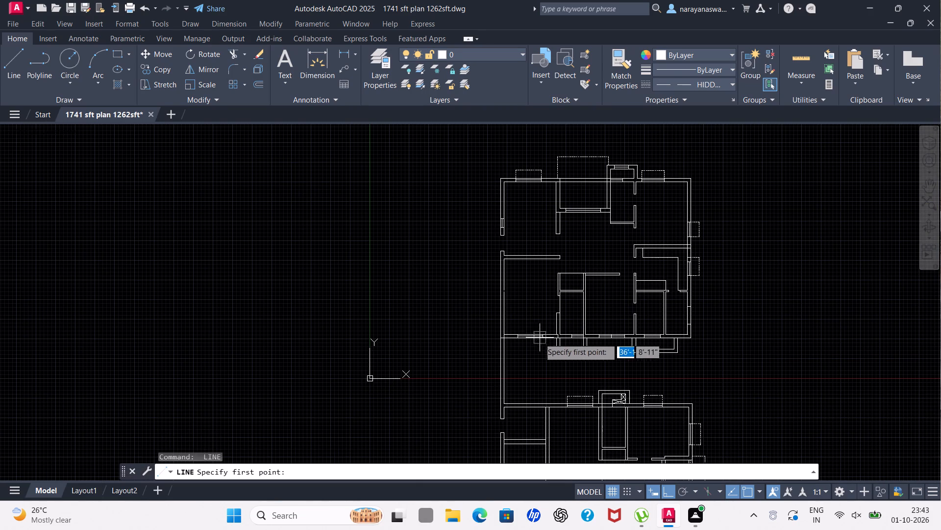
scroll(534, 347, "up", 3)
left_click(455, 313)
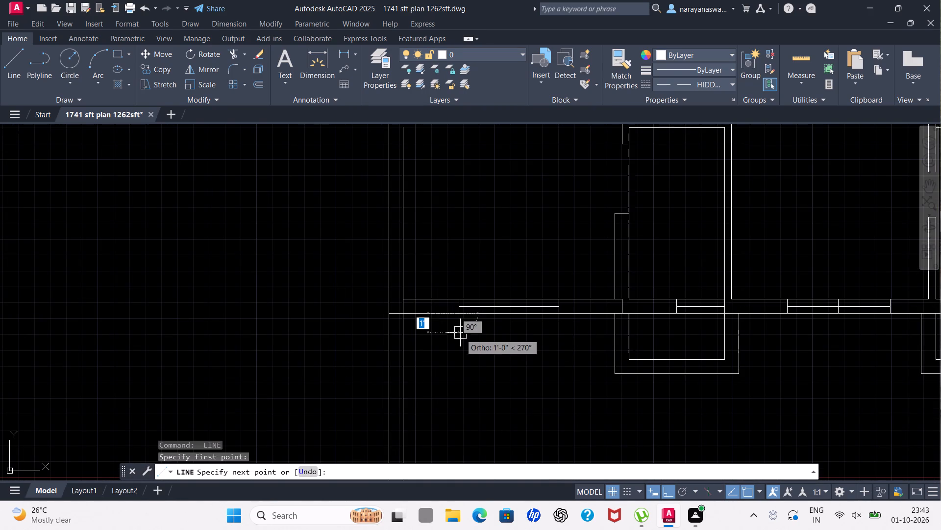
left_click(461, 346)
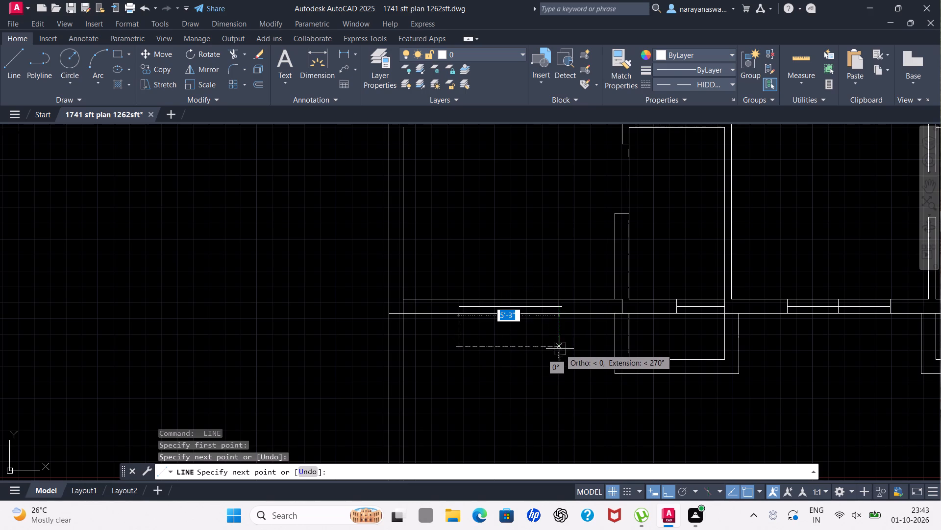
left_click_drag(560, 348, 560, 343)
left_click(560, 315)
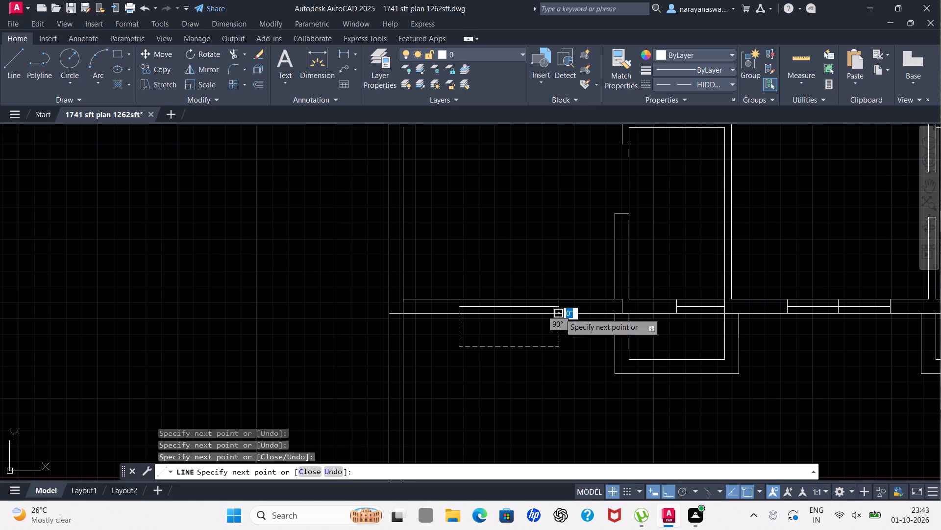
key("space")
Draw a three-sided HIDDEN2 outline about 5'-5" wide below the bottom wall's middle window, between the two projecting bays.
scroll(571, 319, "down", 3)
scroll(663, 331, "up", 2)
key("space")
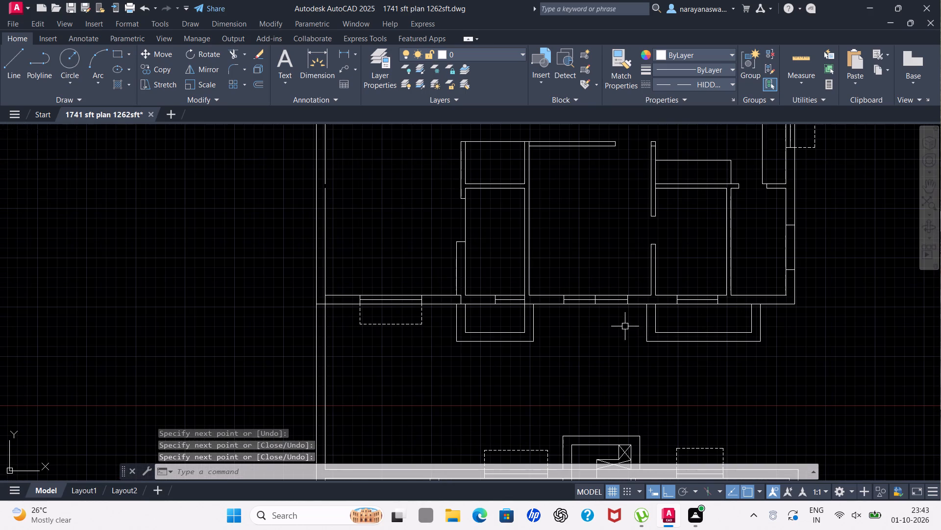
scroll(569, 309, "up", 2)
left_click_drag(551, 299, 550, 333)
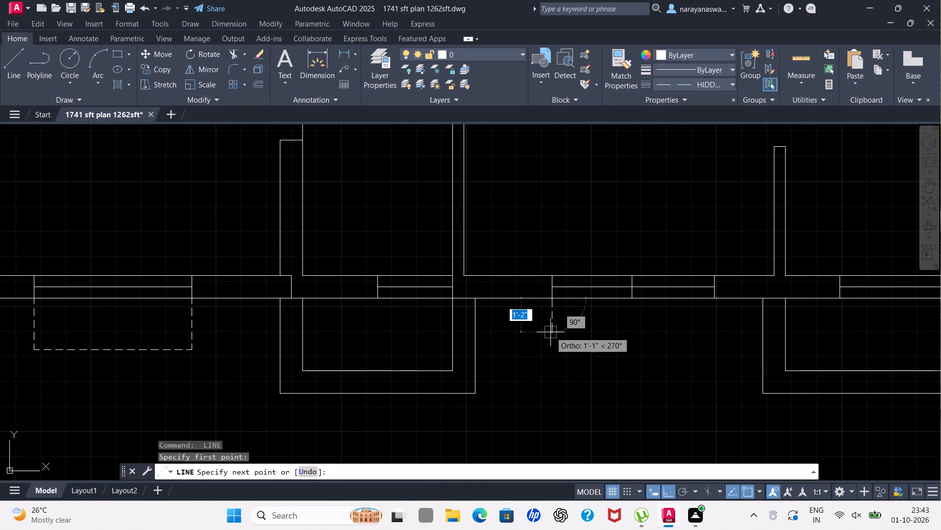
left_click_drag(550, 333, 549, 340)
left_click(551, 353)
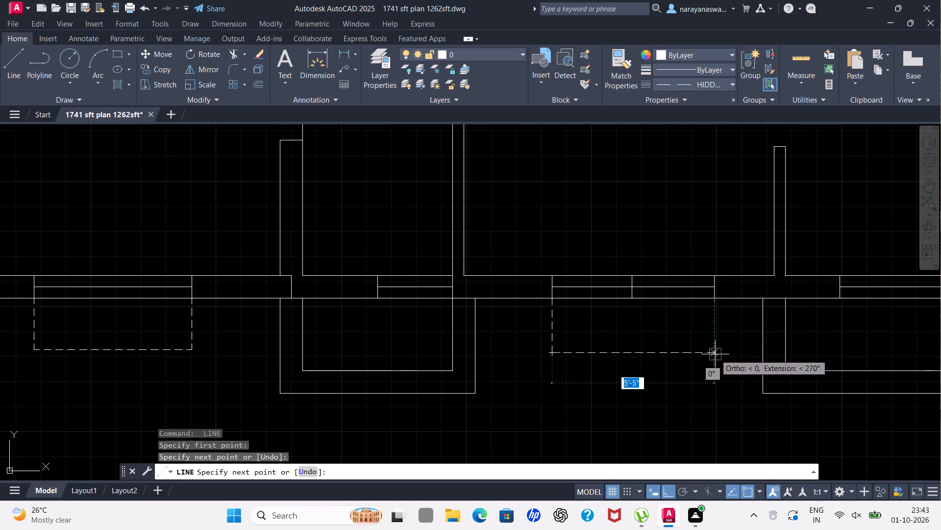
left_click_drag(714, 354, 714, 350)
left_click(712, 294)
key("space")
scroll(646, 398, "down", 3)
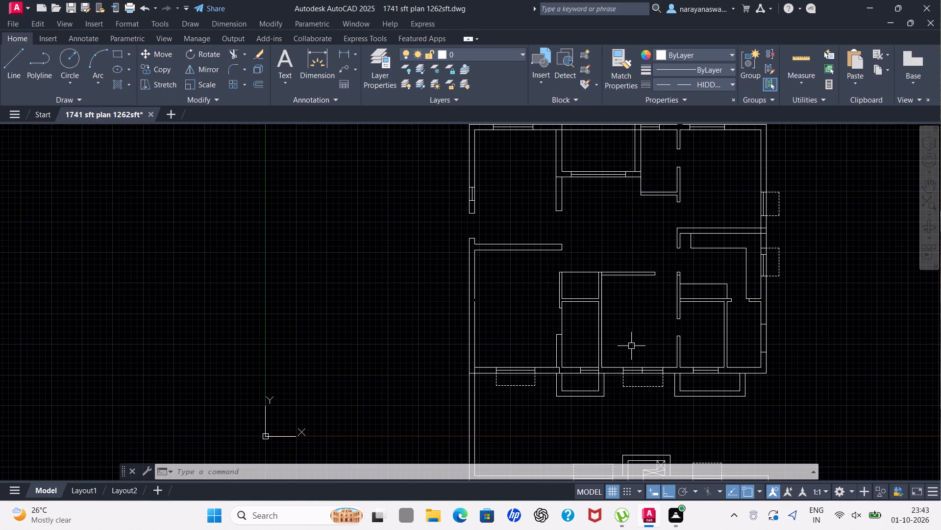
key("Escape")
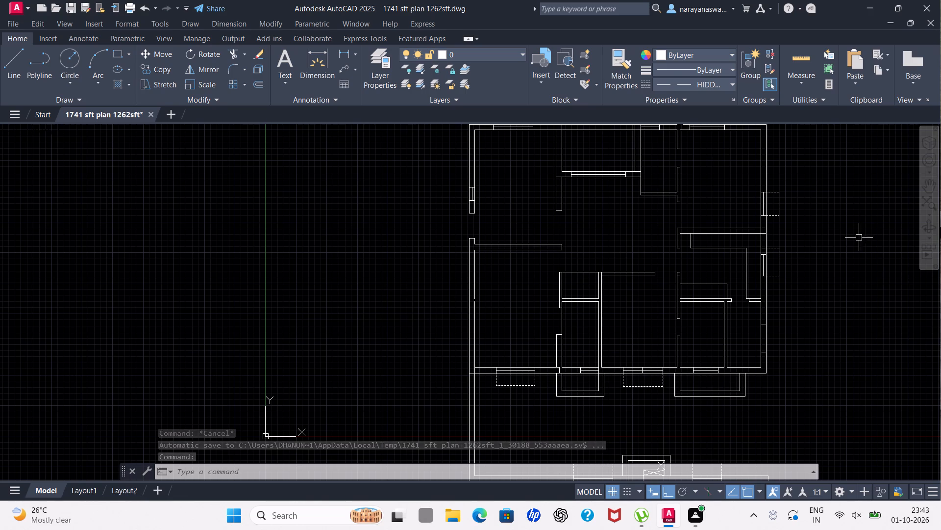
Set the current linetype to ByBlock.
left_click(734, 79)
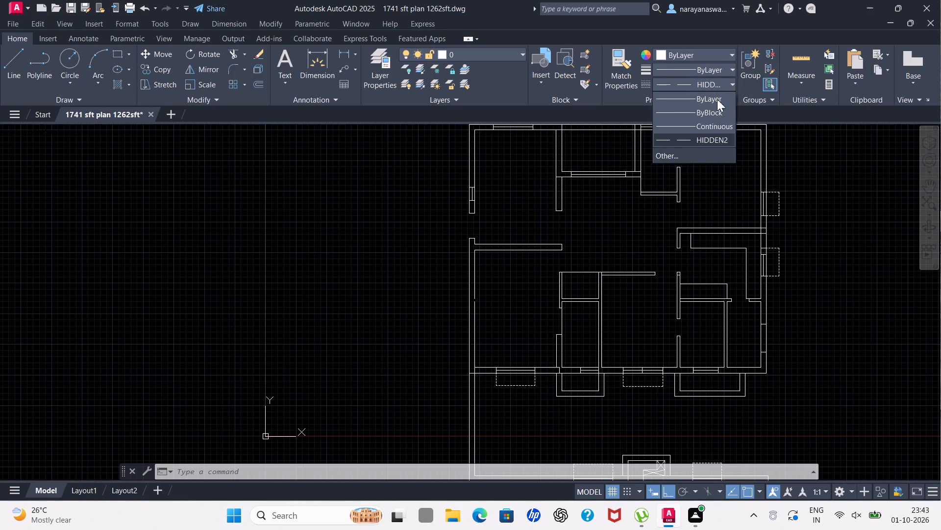
left_click(709, 111)
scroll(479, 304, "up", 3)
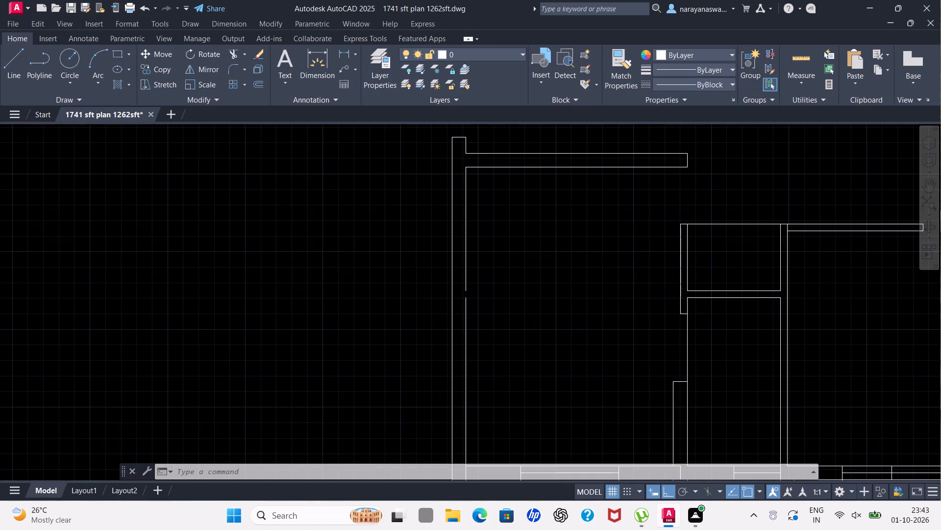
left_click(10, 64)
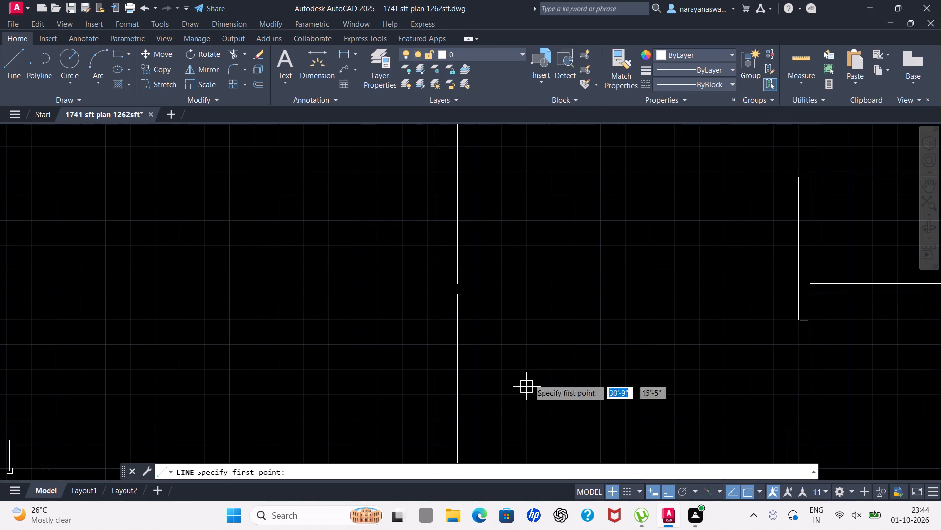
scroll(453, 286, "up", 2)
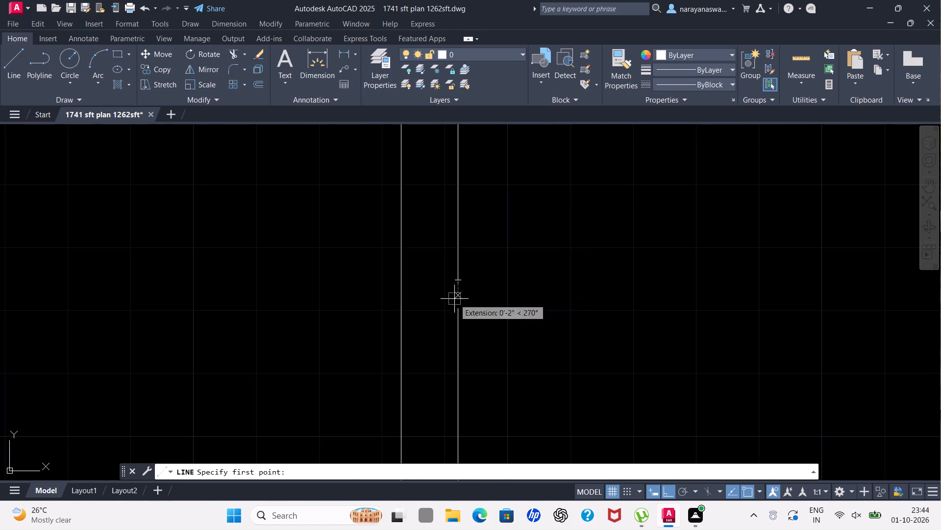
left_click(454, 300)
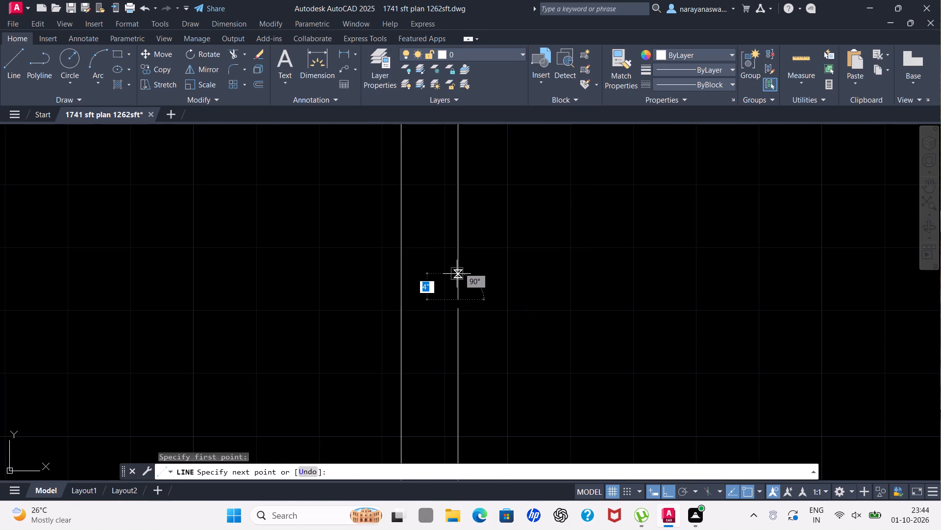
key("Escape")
Draw a short vertical line closing the gap in the left exterior wall's inner face, beside the lower-left room.
left_click(8, 69)
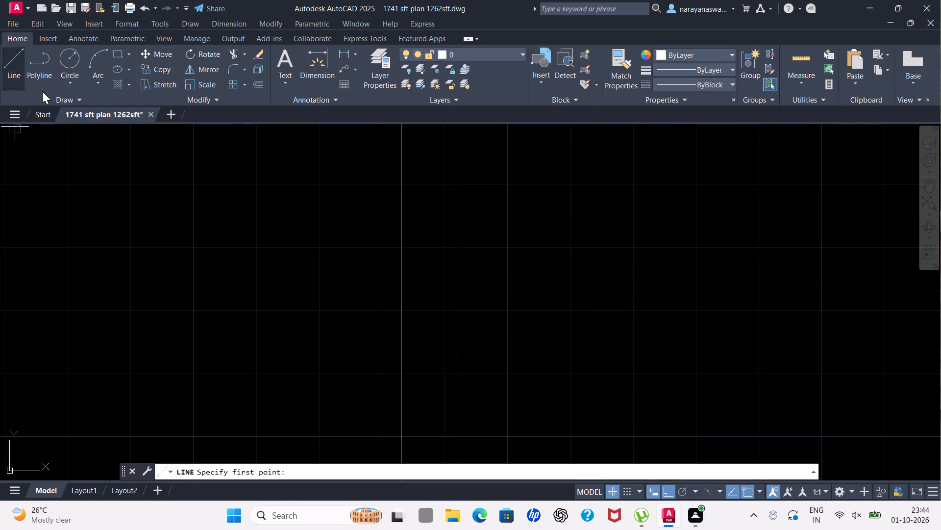
left_click(457, 312)
left_click(456, 278)
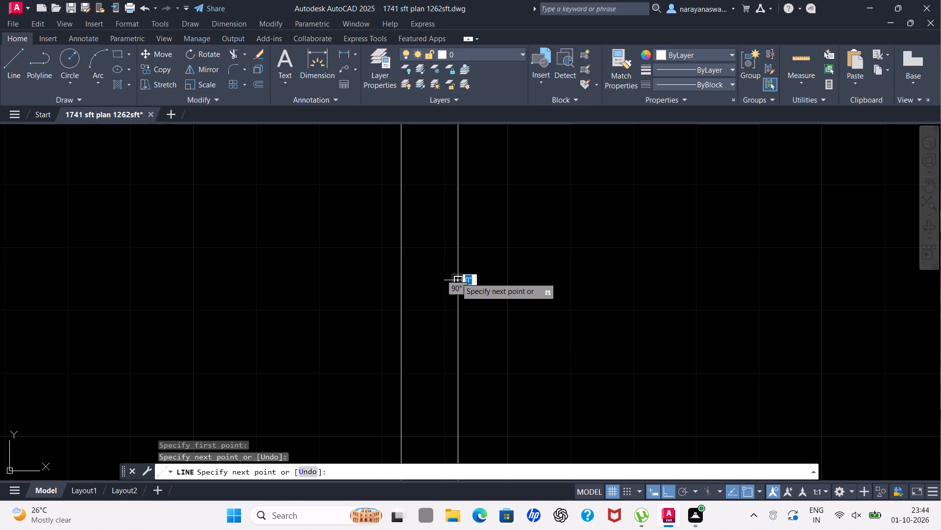
key("Escape")
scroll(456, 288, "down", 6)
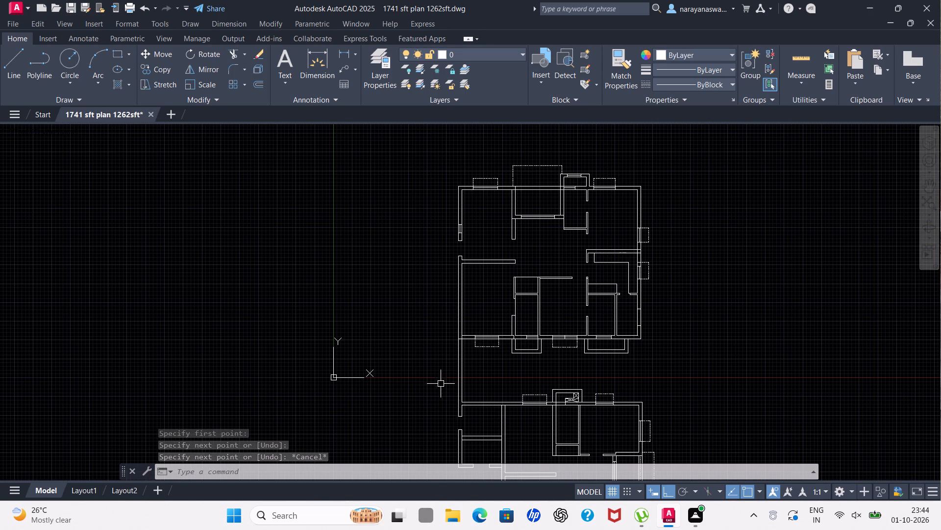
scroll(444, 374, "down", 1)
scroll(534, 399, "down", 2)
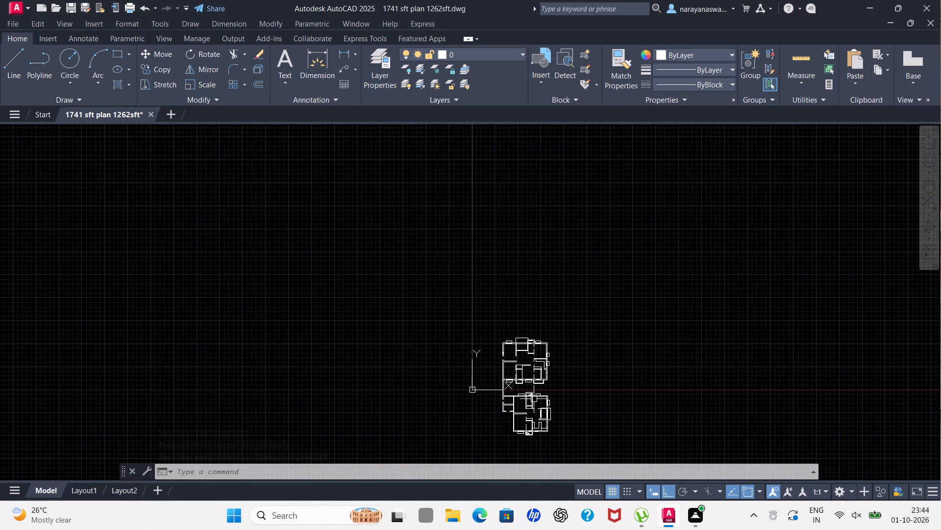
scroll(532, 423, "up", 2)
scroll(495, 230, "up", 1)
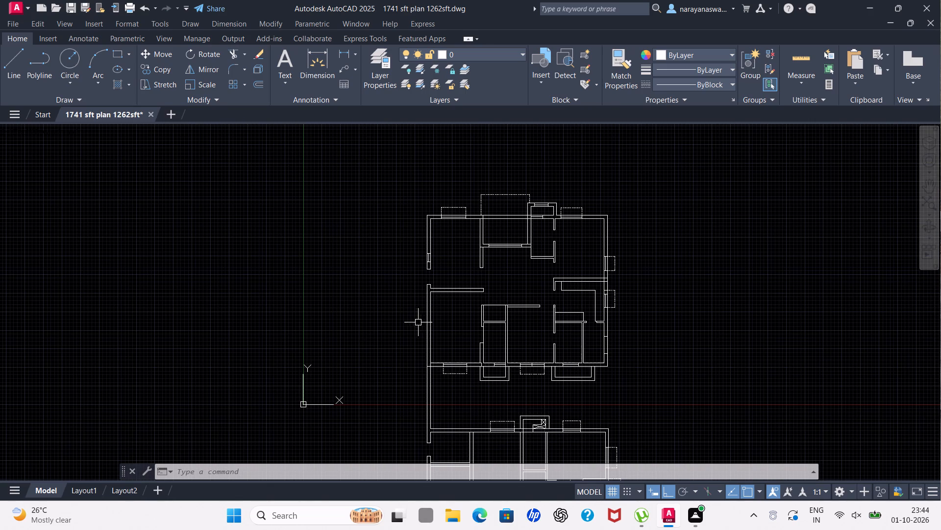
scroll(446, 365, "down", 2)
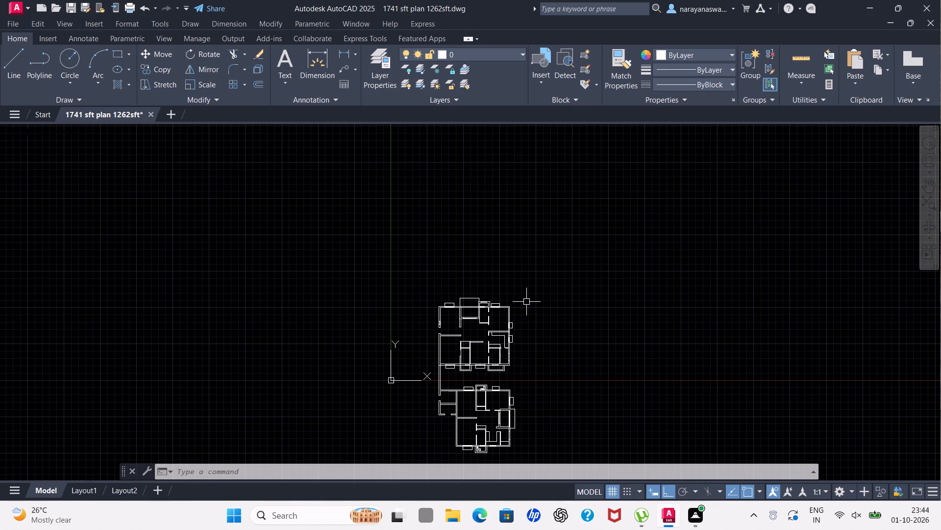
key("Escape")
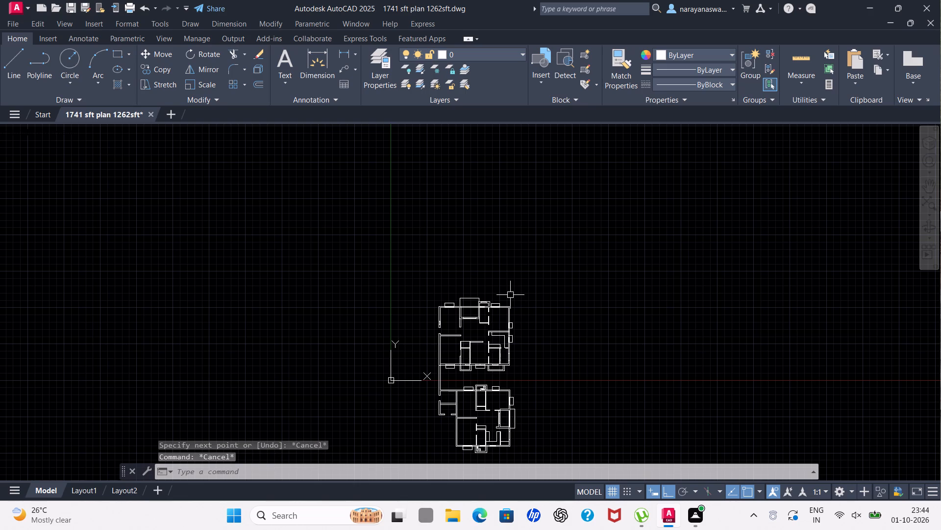
Open a multiline text box in the upper plan's upper-left room, using Times New Roman at 8" height.
scroll(447, 346, "up", 2)
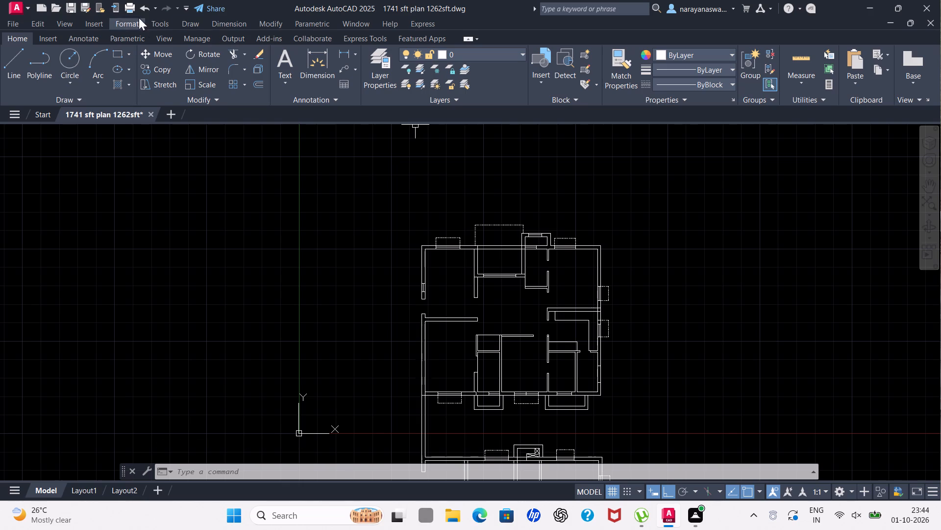
left_click(287, 64)
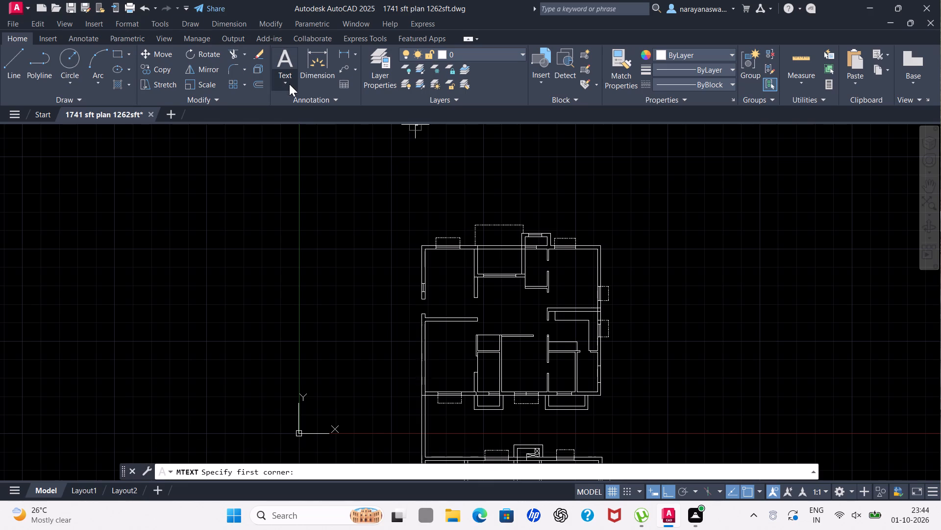
left_click(286, 84)
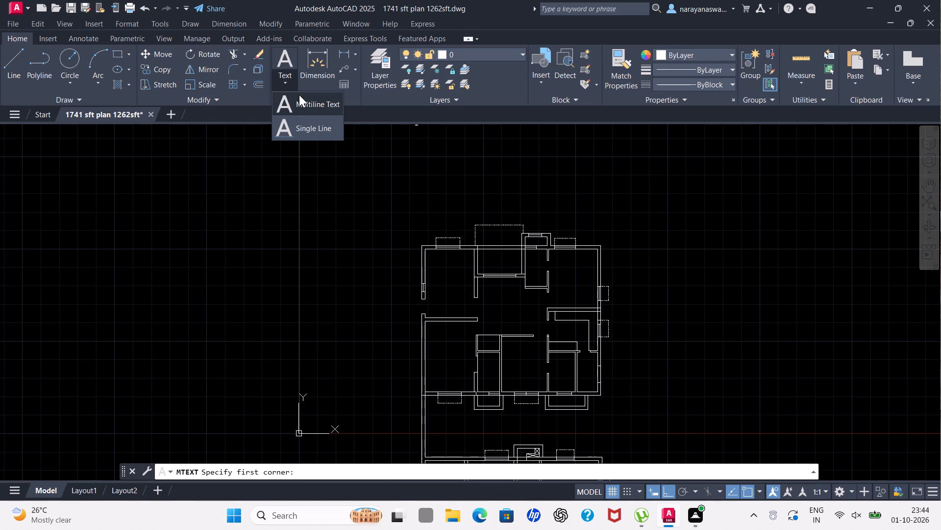
left_click(302, 101)
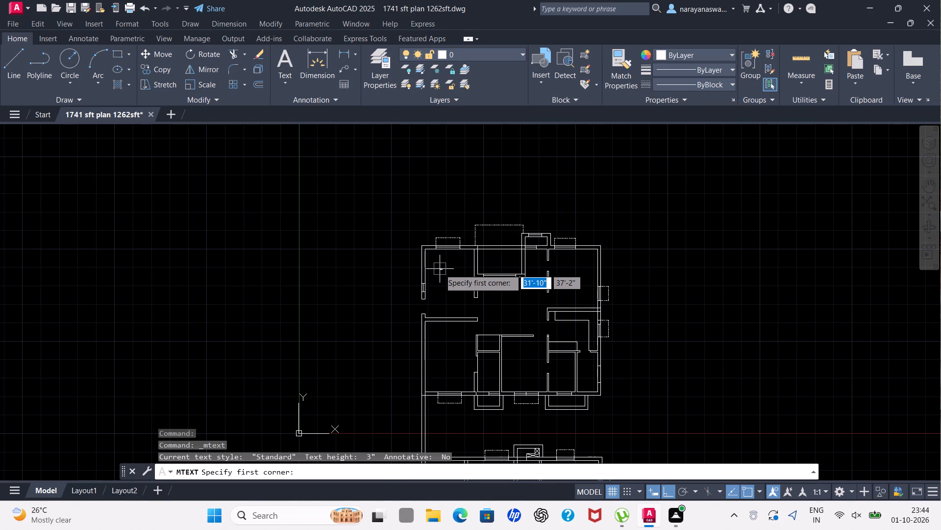
scroll(433, 271, "up", 2)
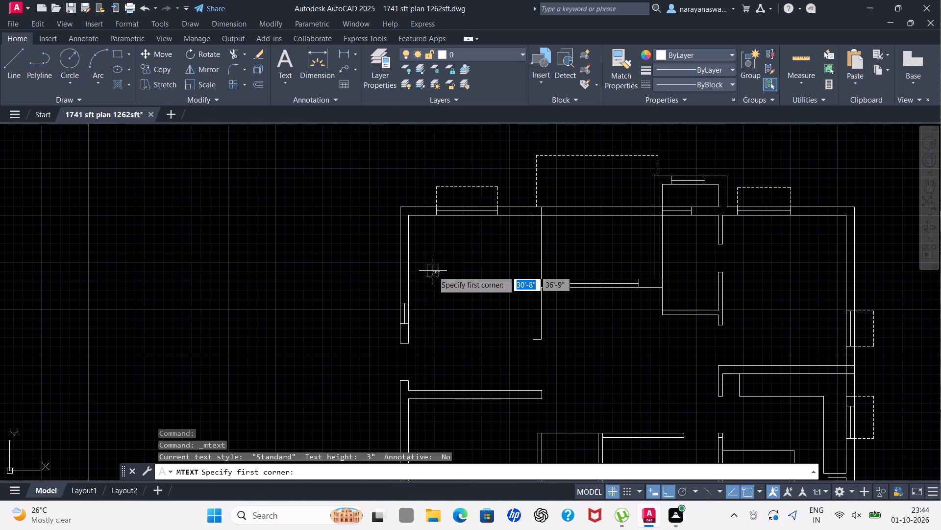
left_click(433, 256)
left_click(491, 308)
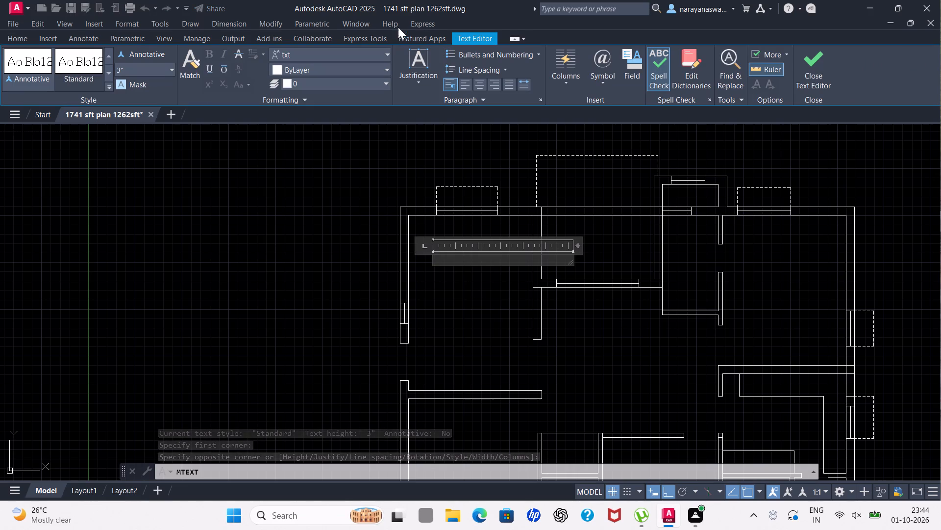
left_click(383, 55)
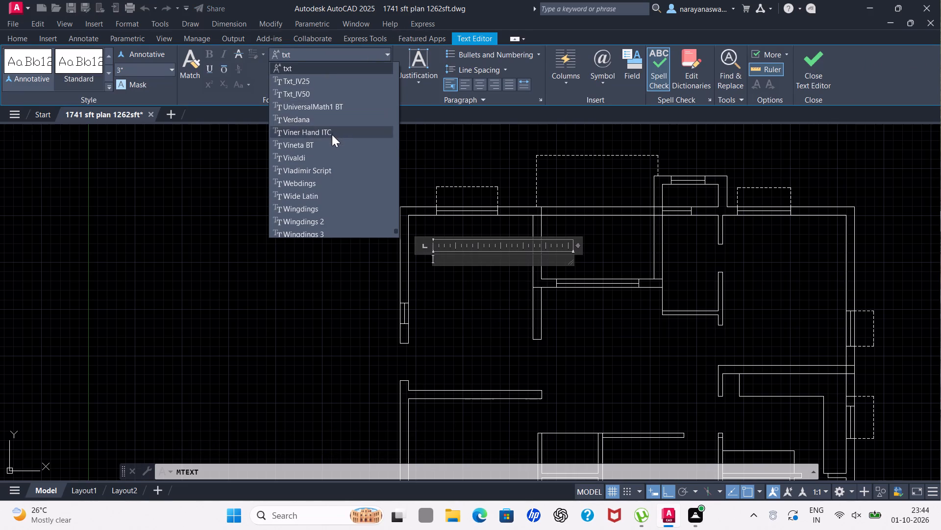
scroll(332, 134, "up", 4)
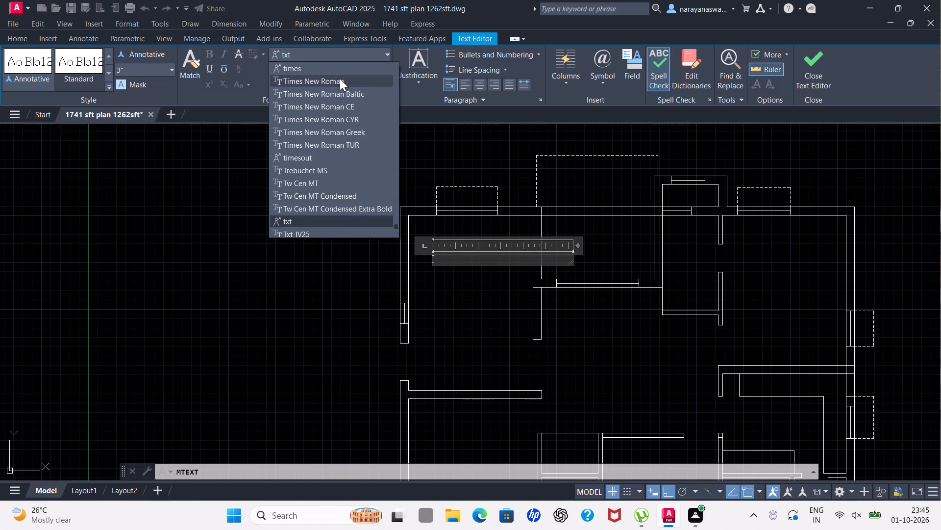
left_click(340, 79)
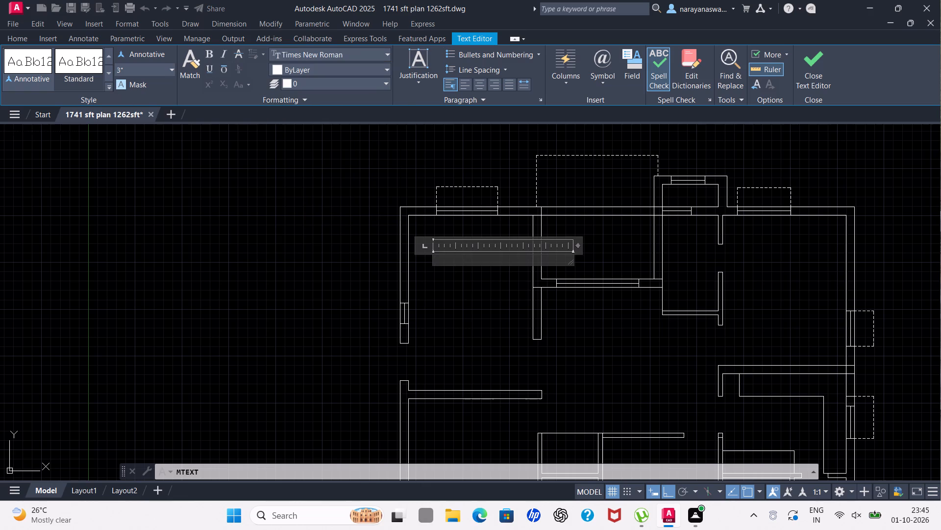
left_click(131, 67)
key("BackSpace")
key("8")
key("Return")
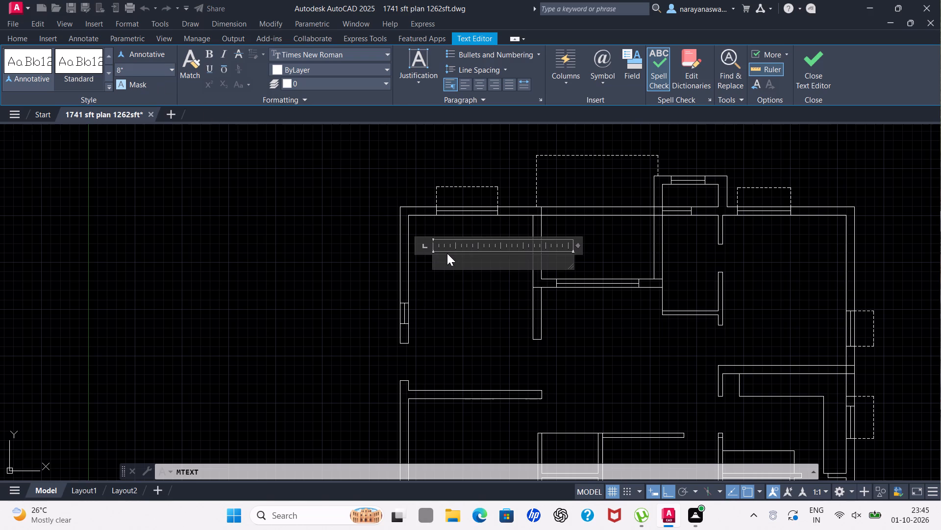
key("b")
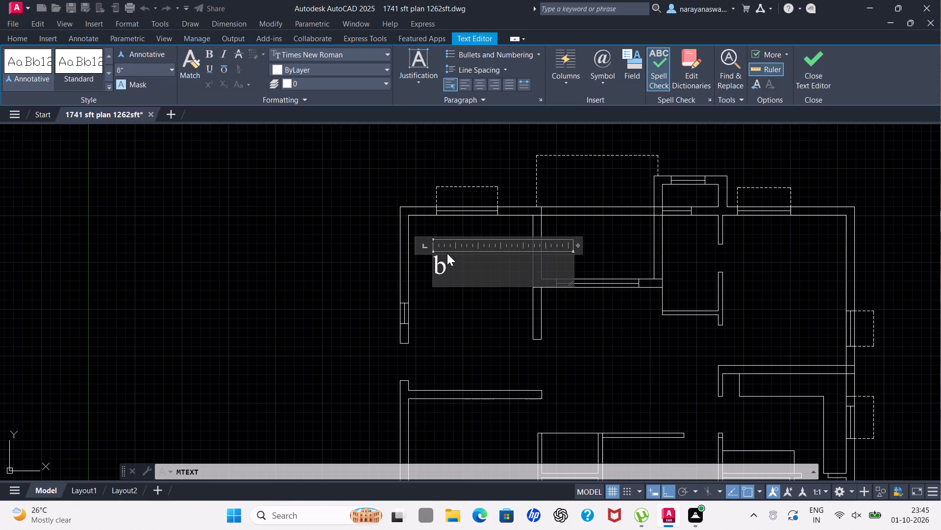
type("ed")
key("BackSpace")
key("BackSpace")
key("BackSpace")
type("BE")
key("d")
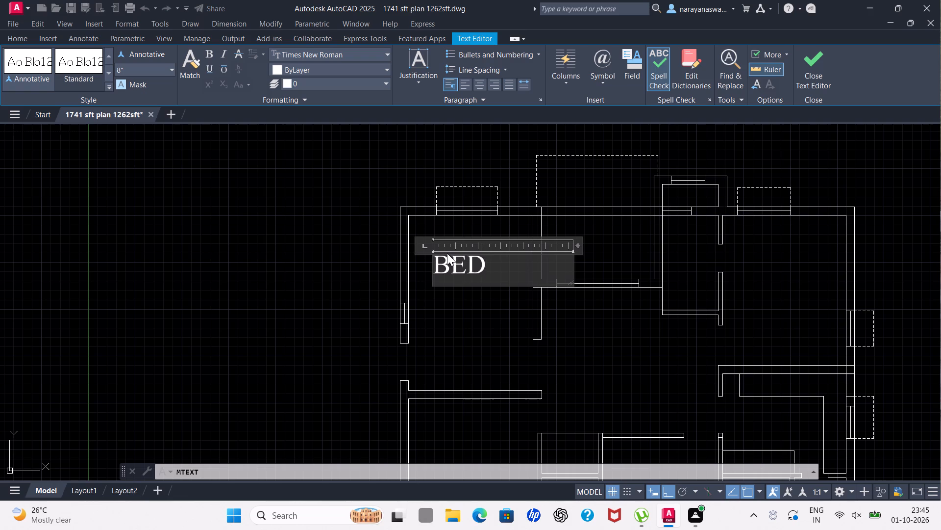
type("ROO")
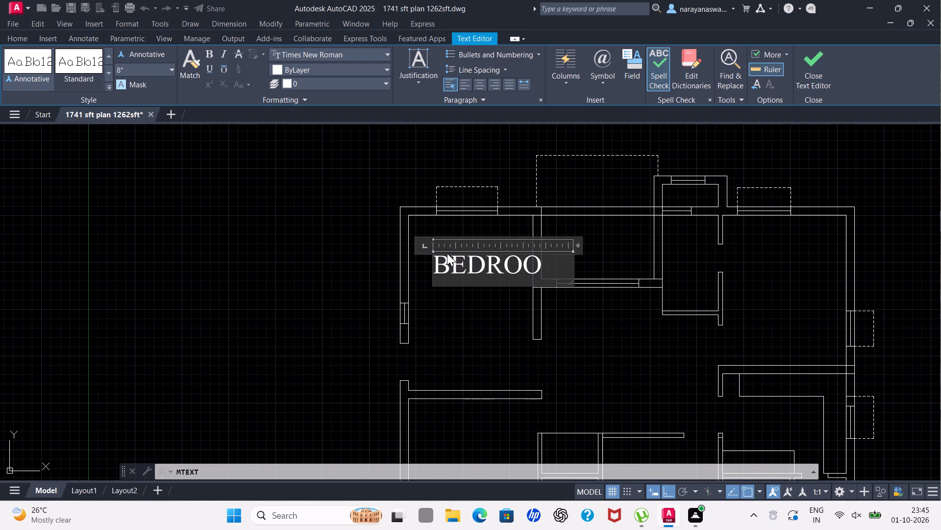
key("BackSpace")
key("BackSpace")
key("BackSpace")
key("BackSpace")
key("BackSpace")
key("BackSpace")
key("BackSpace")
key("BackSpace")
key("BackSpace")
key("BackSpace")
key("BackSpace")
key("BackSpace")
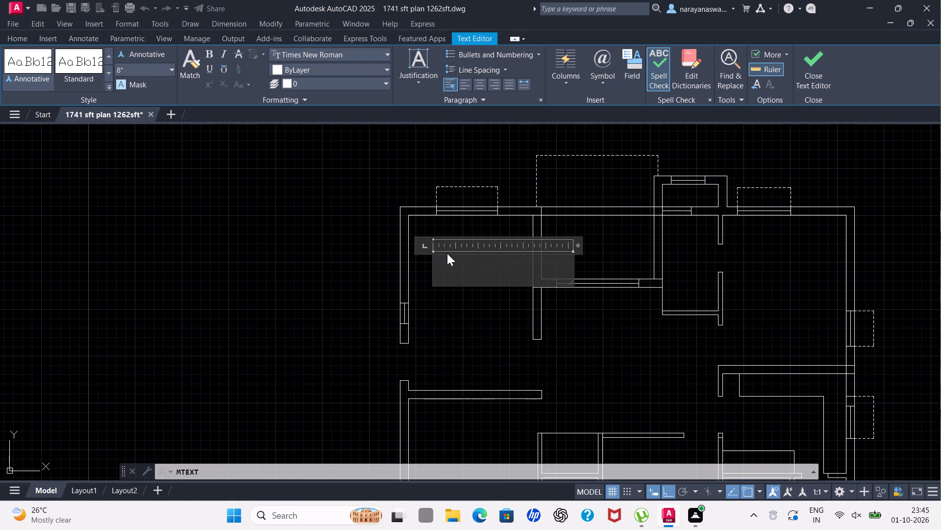
Enter the room label DRAWING with 11'1"X15'7" on the line below it and finish the text.
type("DRAWING")
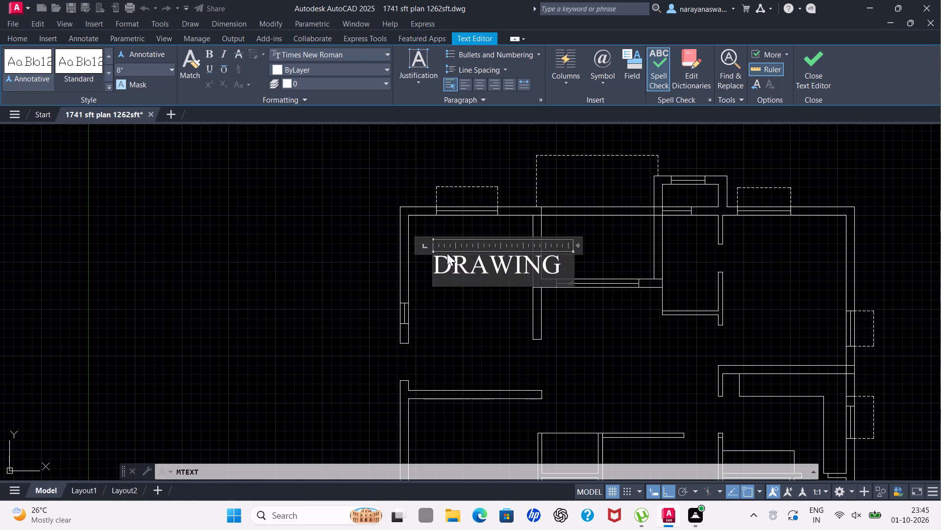
key("Return")
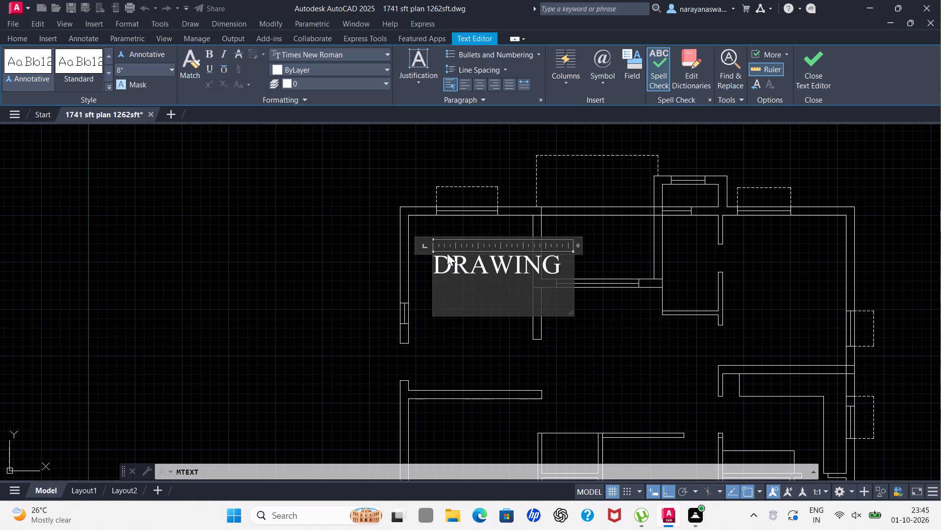
type("11")
type("'1")
key("shift+quotedbl")
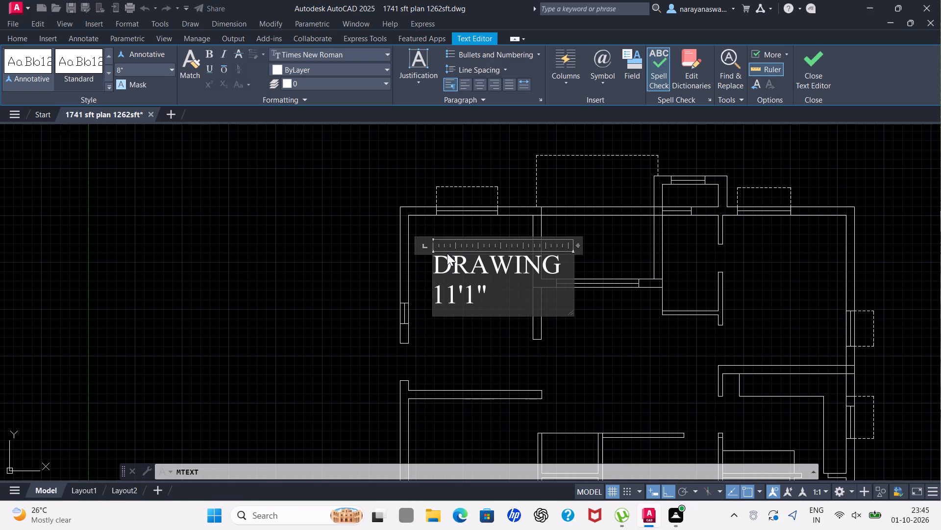
type("X1")
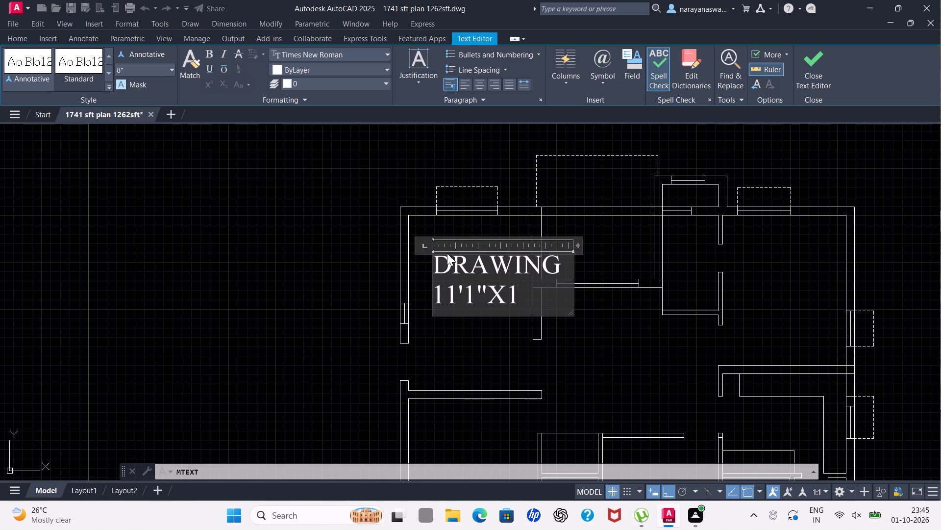
key("5")
key("apostrophe")
type("7\"")
left_click(578, 378)
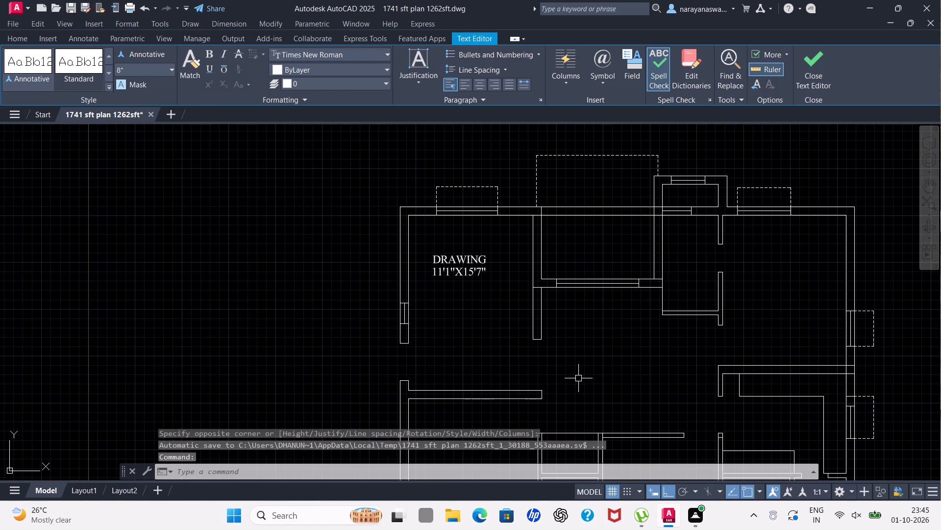
Copy the DRAWING label, with Ortho off, into the lower-left room and the top middle room of the upper plan.
left_click(465, 258)
right_click(465, 258)
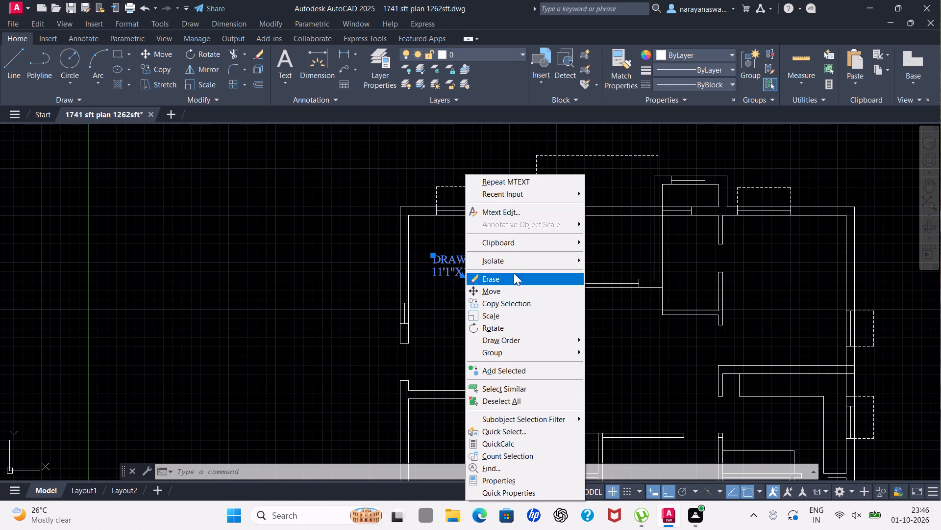
left_click(517, 307)
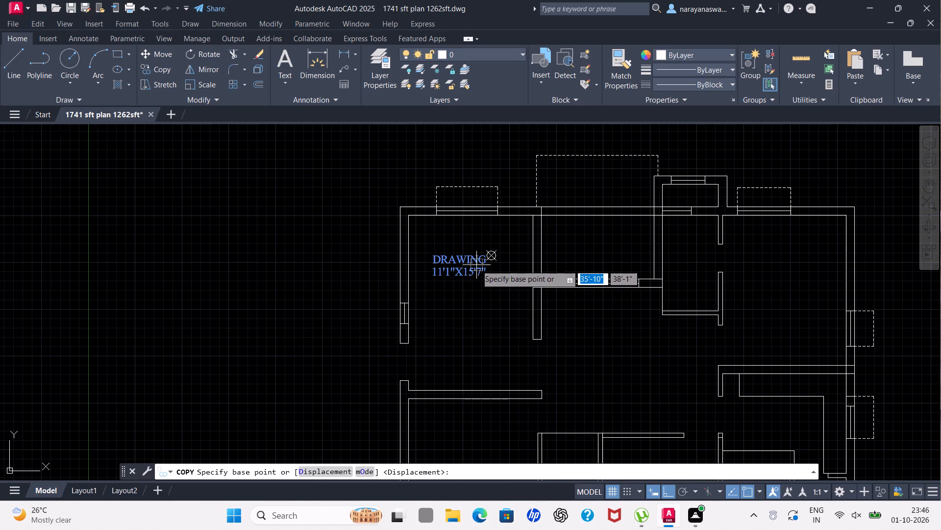
left_click(476, 265)
scroll(539, 340, "down", 3)
scroll(523, 368, "up", 2)
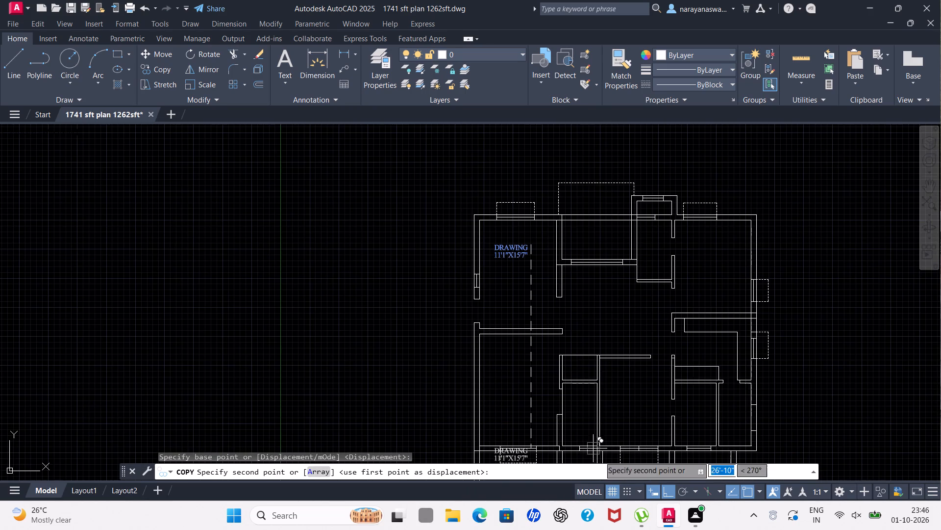
left_click(667, 489)
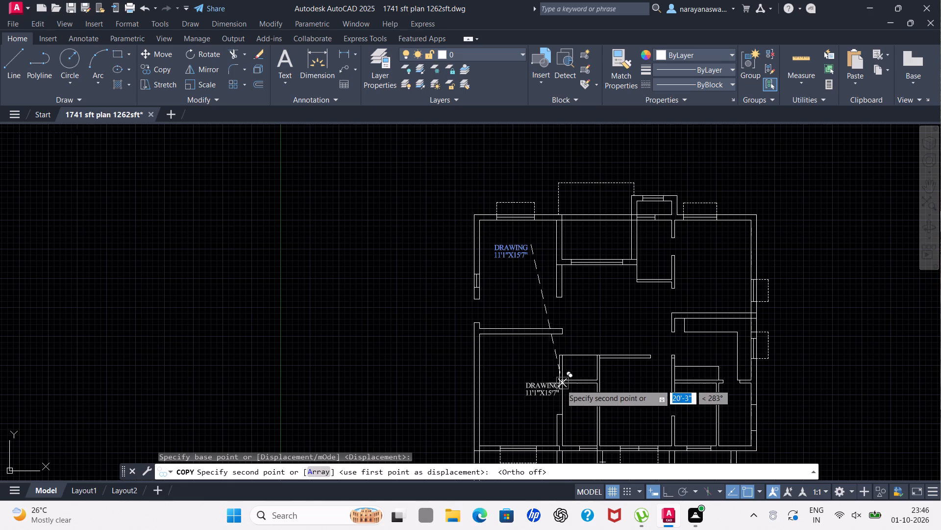
left_click(537, 358)
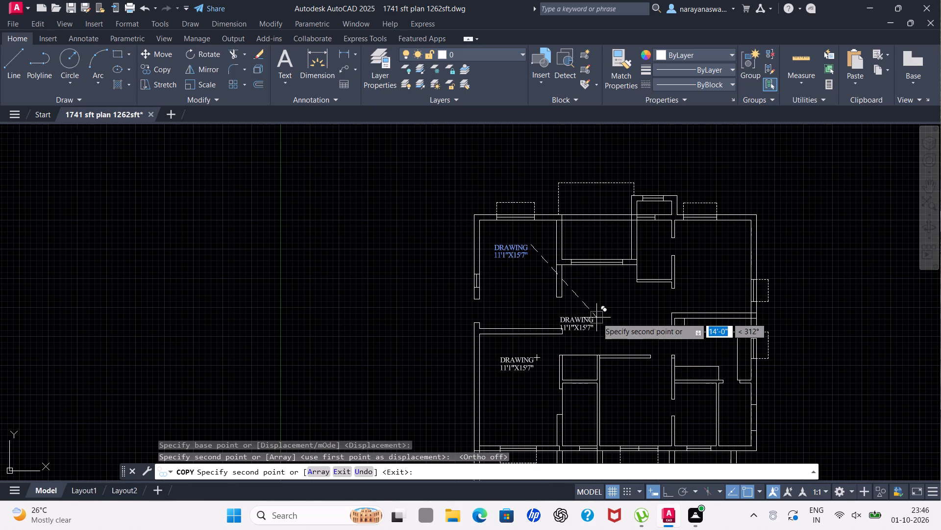
left_click(618, 232)
Copy the DRAWING label into the two small stacked rooms beside the upper plan's lower-left room.
scroll(585, 365, "up", 1)
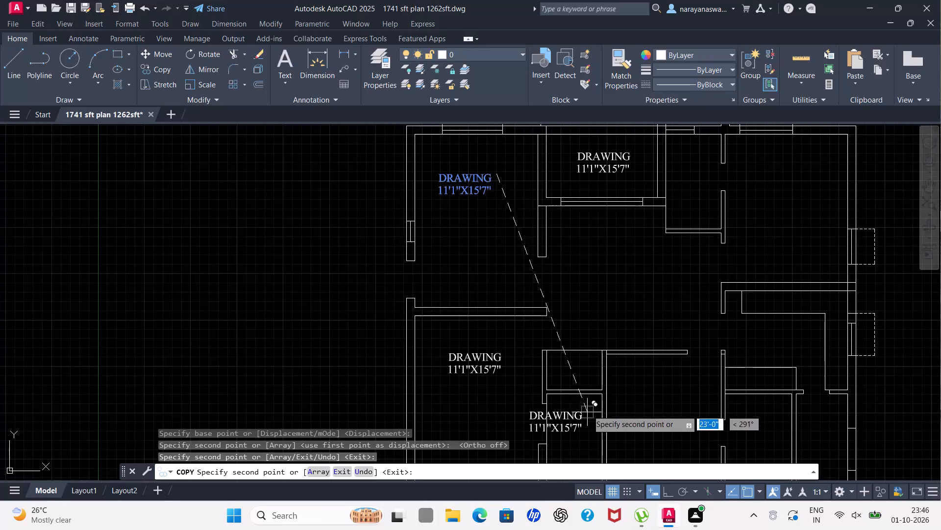
scroll(594, 397, "down", 2)
scroll(611, 411, "up", 4)
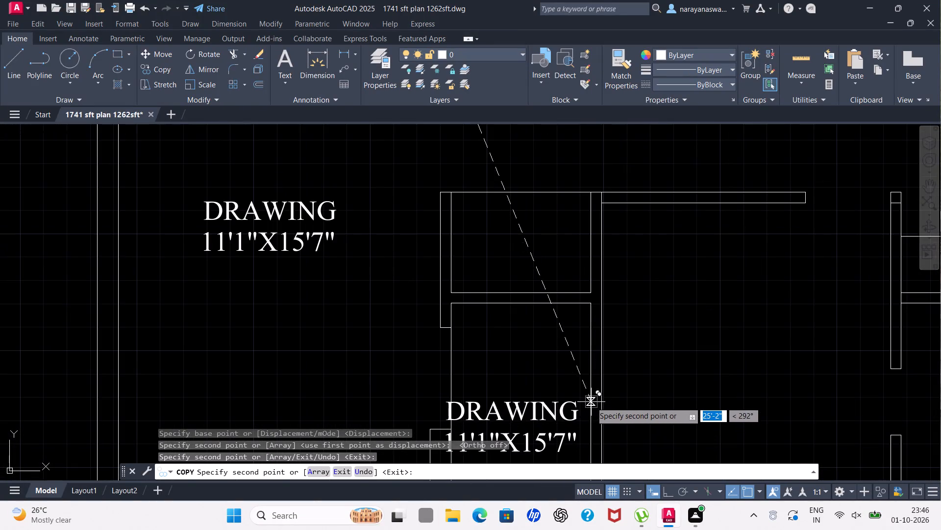
left_click(600, 397)
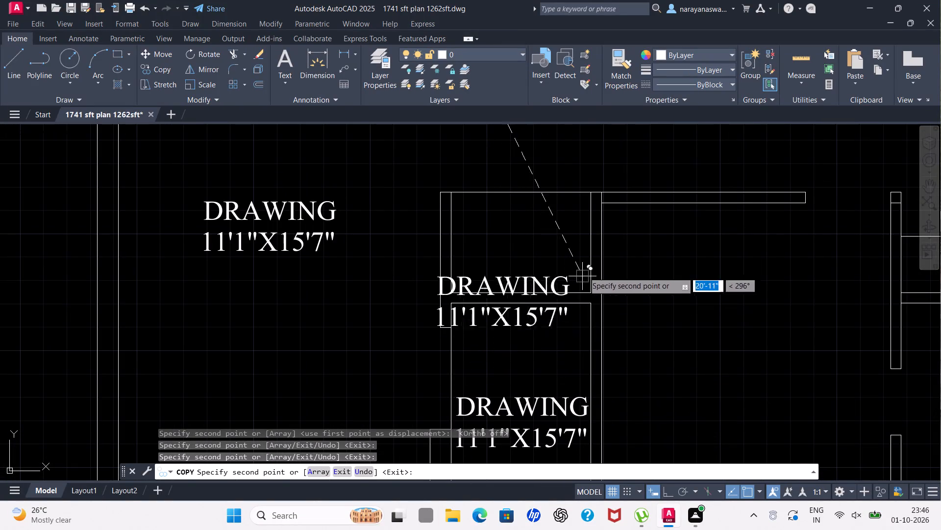
left_click(602, 233)
Copy the DRAWING label into the upper plan's central hall and the lower middle room below it.
scroll(761, 290, "down", 6)
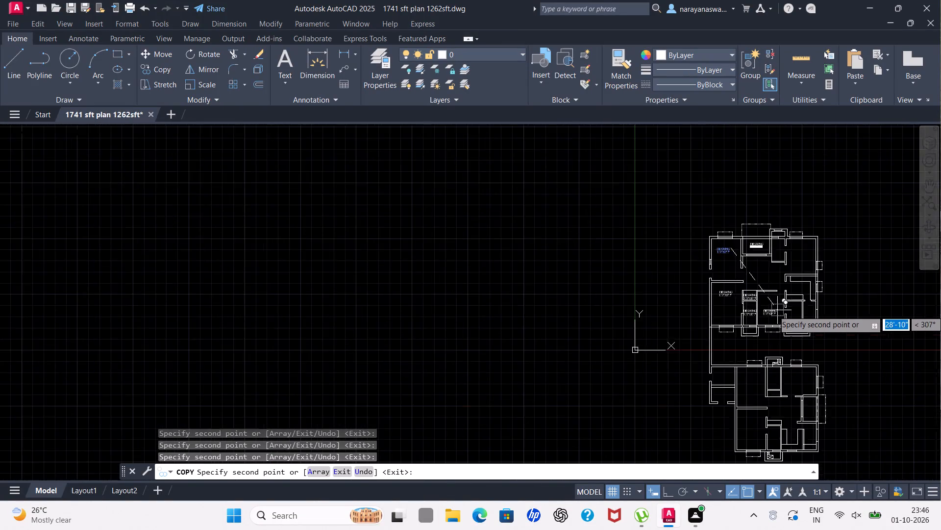
scroll(797, 307, "up", 3)
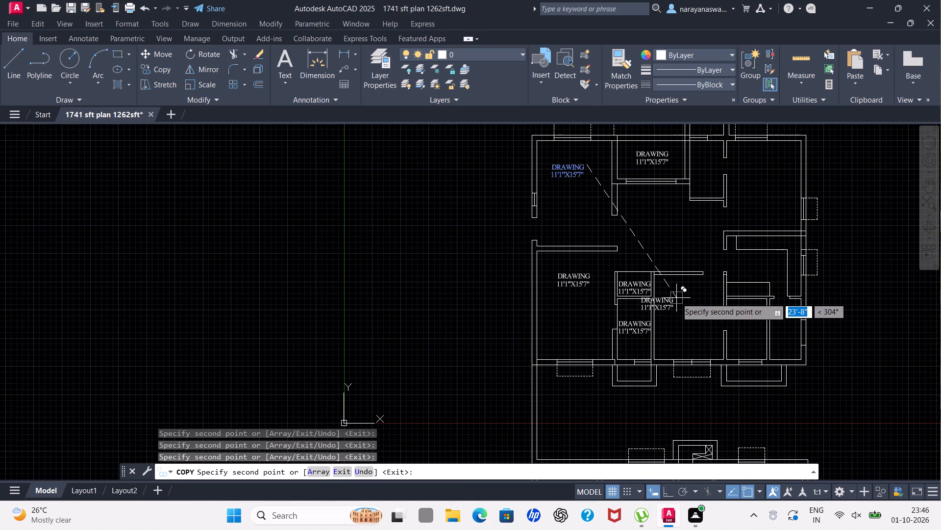
left_click(687, 216)
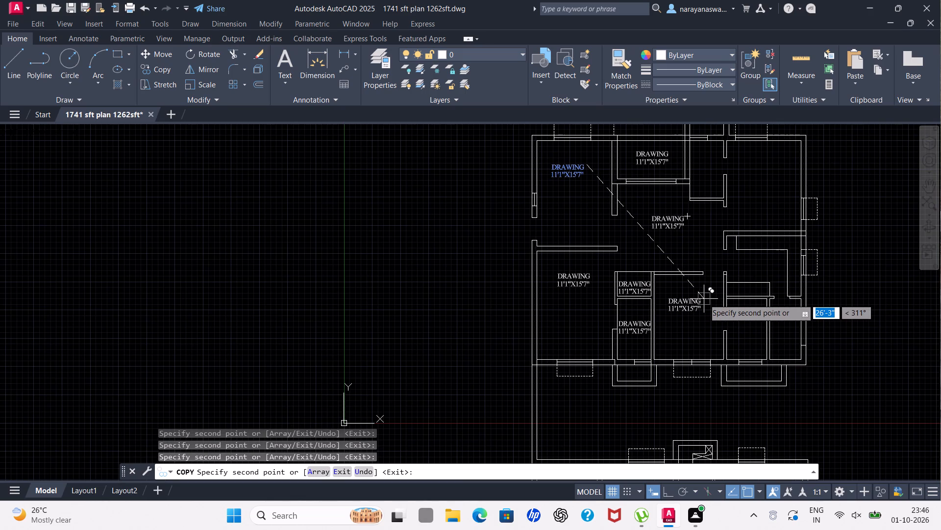
left_click(704, 299)
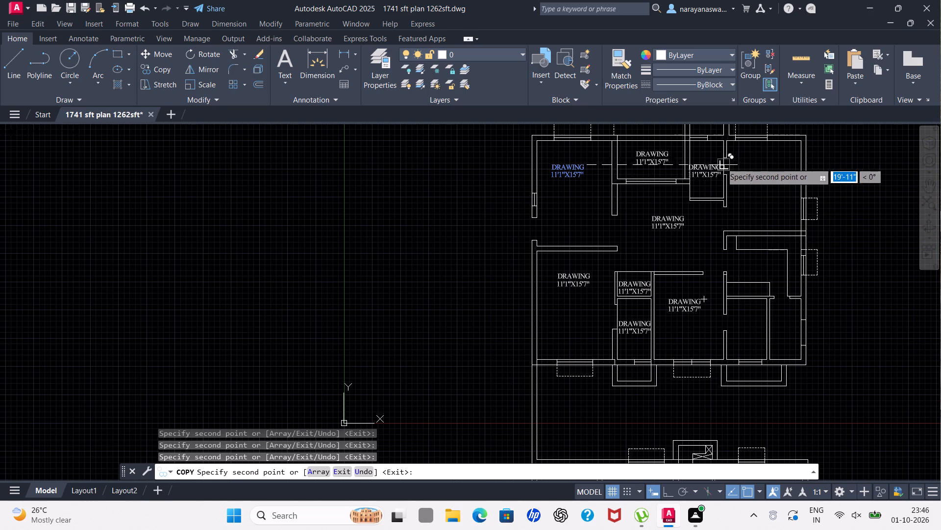
Copy the DRAWING label into the narrow room beside the top middle room, the upper-right room and the room directly below it.
scroll(715, 166, "up", 2)
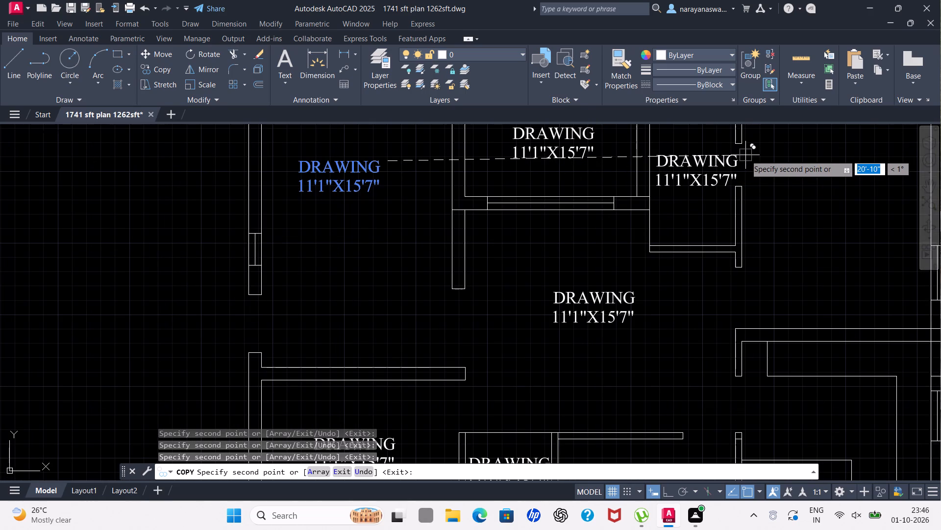
left_click(745, 155)
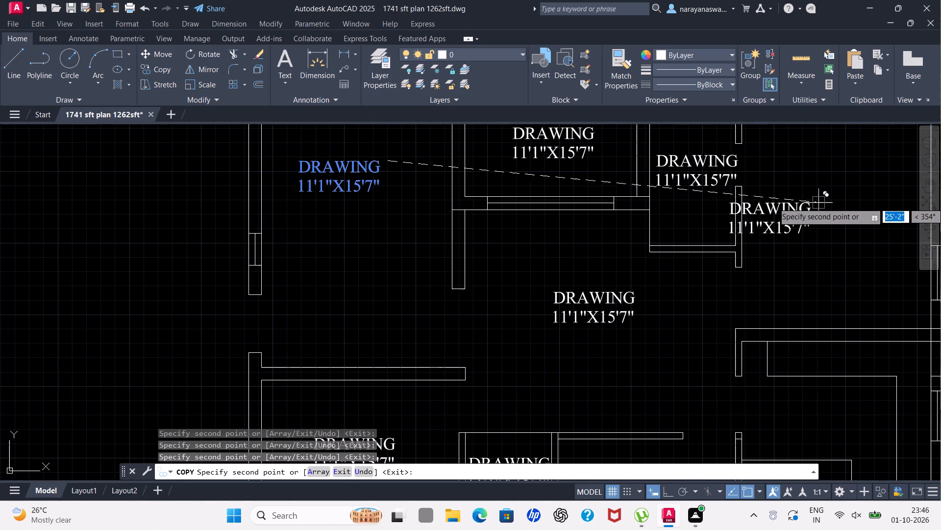
scroll(862, 196, "down", 2)
scroll(870, 184, "up", 1)
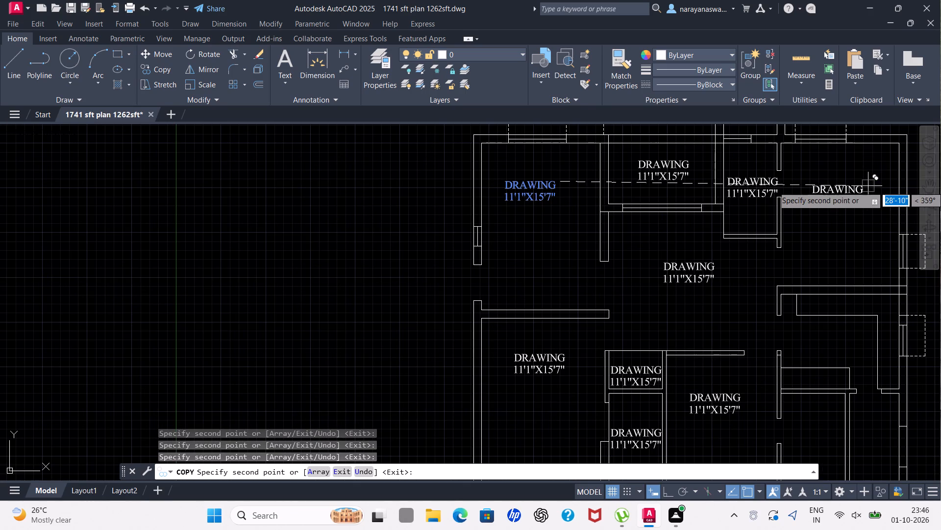
left_click(868, 186)
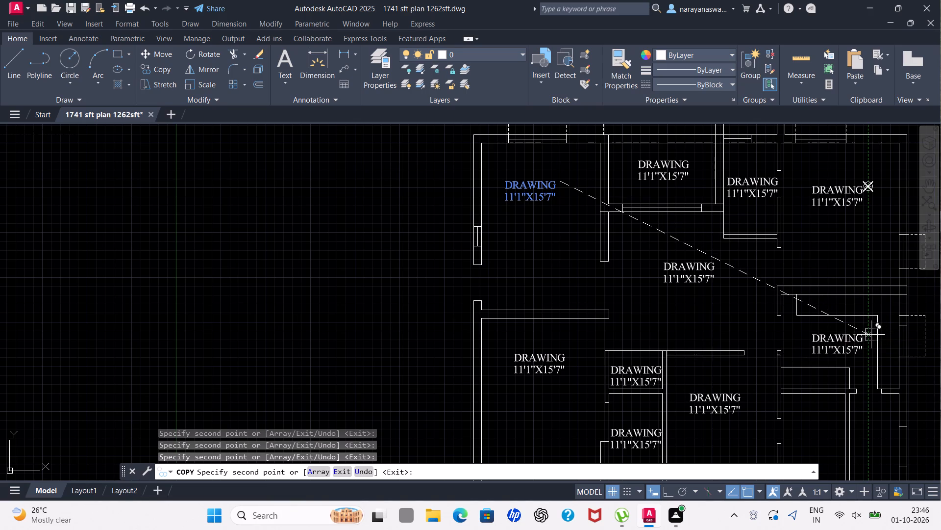
left_click(860, 328)
Copy the DRAWING label into the two small lower-right rooms of the upper plan and finish copying.
scroll(864, 351, "down", 2)
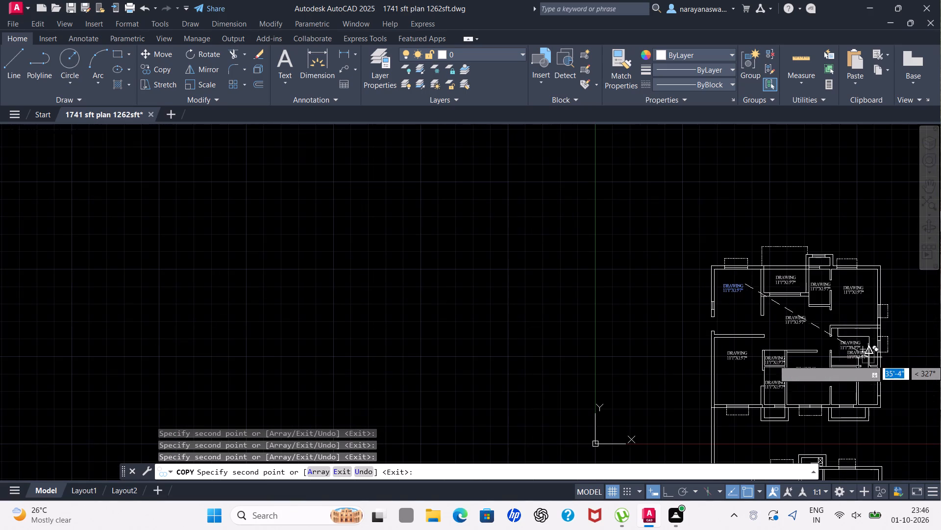
scroll(866, 386, "down", 2)
scroll(882, 393, "up", 3)
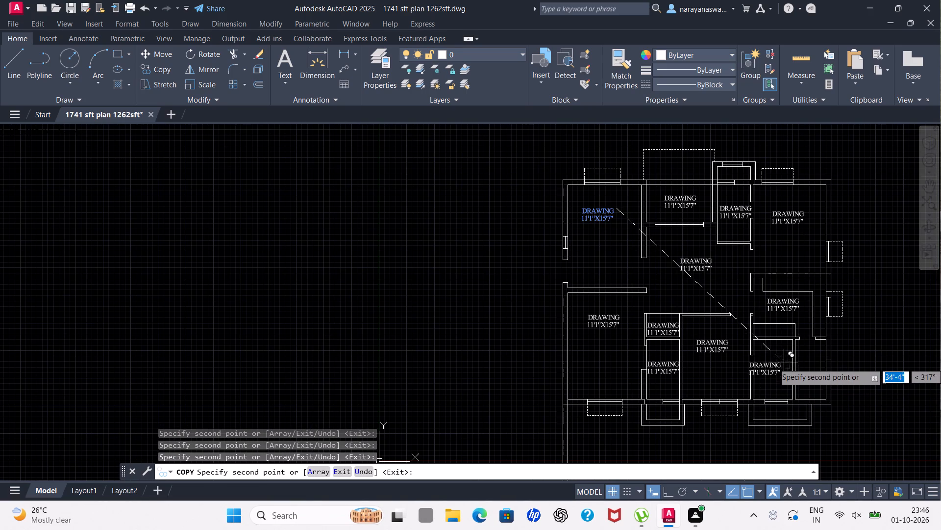
scroll(784, 358, "up", 2)
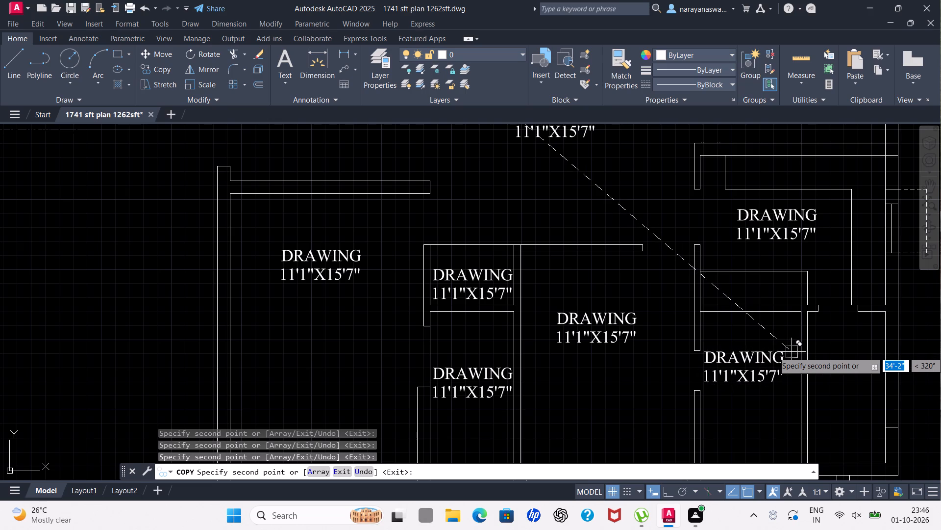
left_click(787, 355)
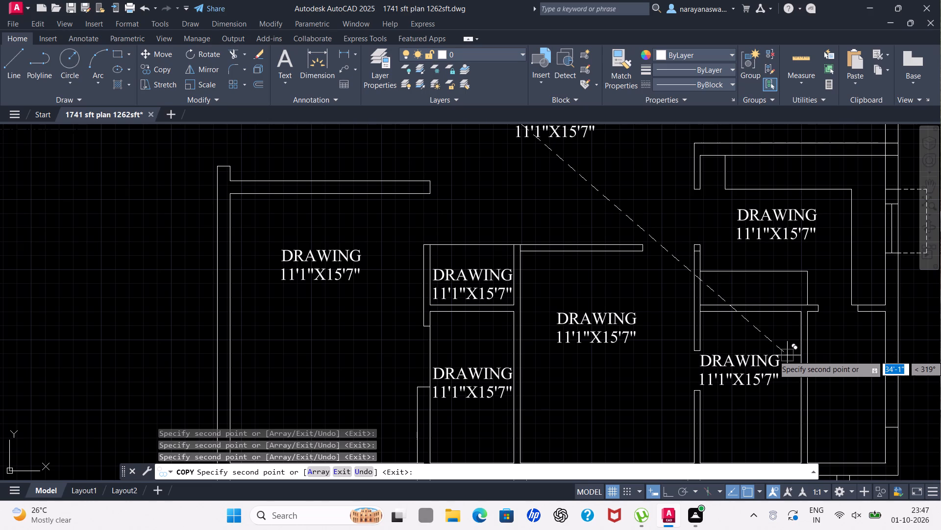
scroll(870, 365, "down", 1)
scroll(920, 378, "up", 2)
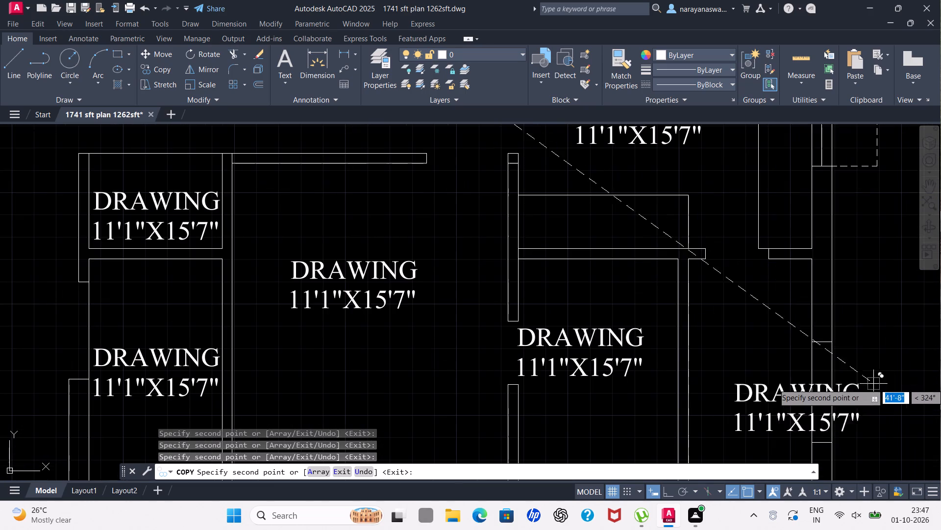
left_click(837, 365)
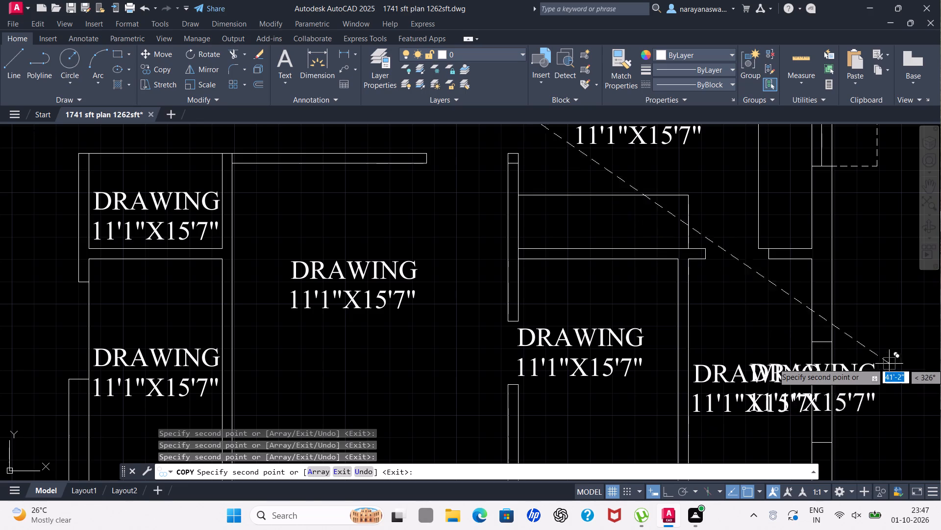
key("Escape")
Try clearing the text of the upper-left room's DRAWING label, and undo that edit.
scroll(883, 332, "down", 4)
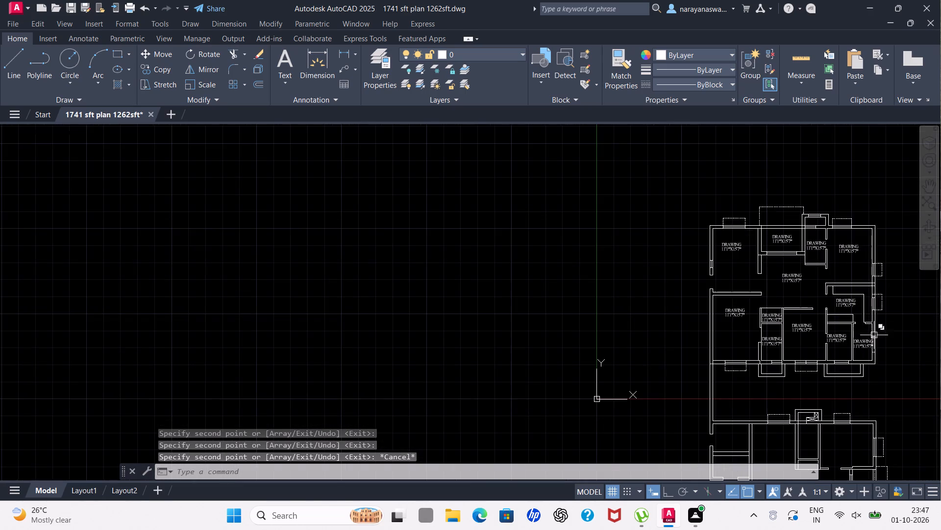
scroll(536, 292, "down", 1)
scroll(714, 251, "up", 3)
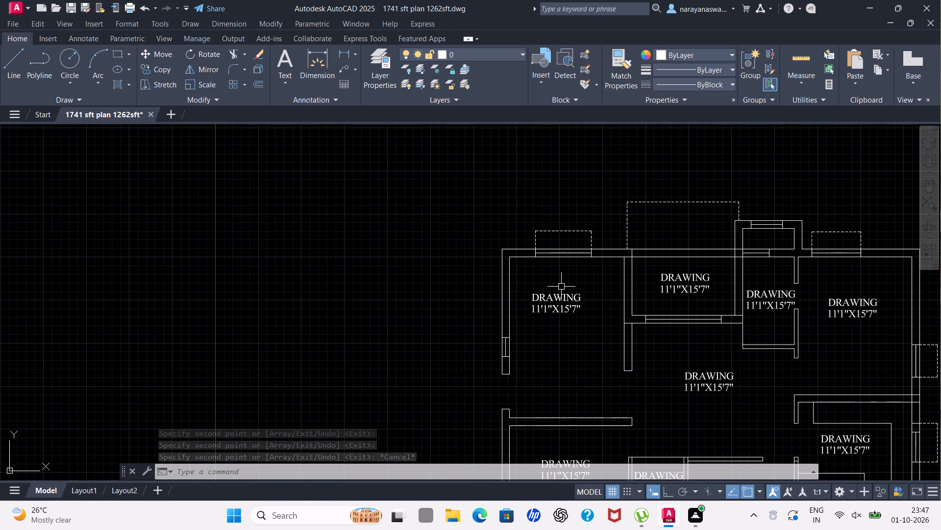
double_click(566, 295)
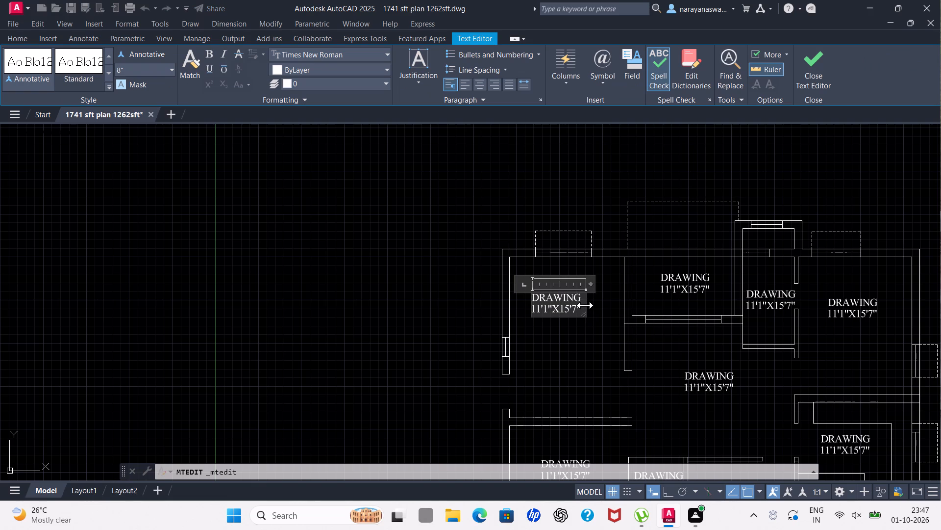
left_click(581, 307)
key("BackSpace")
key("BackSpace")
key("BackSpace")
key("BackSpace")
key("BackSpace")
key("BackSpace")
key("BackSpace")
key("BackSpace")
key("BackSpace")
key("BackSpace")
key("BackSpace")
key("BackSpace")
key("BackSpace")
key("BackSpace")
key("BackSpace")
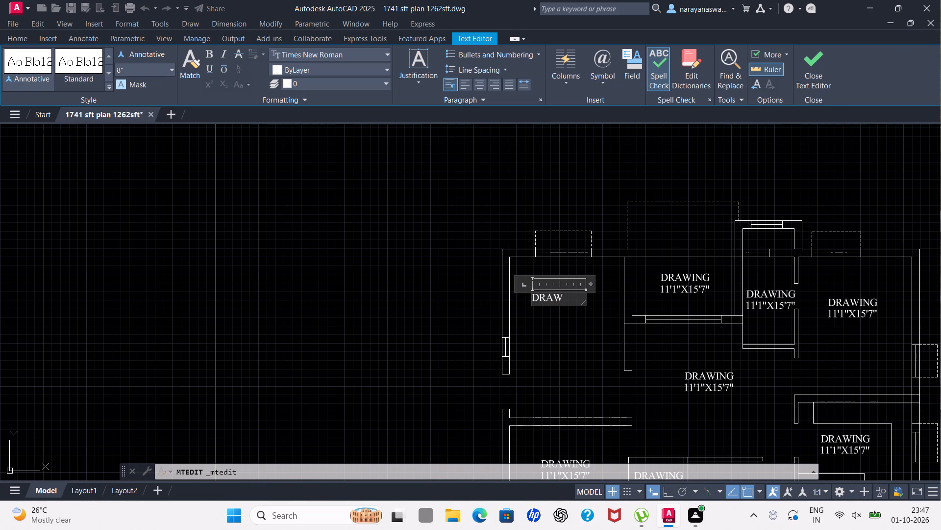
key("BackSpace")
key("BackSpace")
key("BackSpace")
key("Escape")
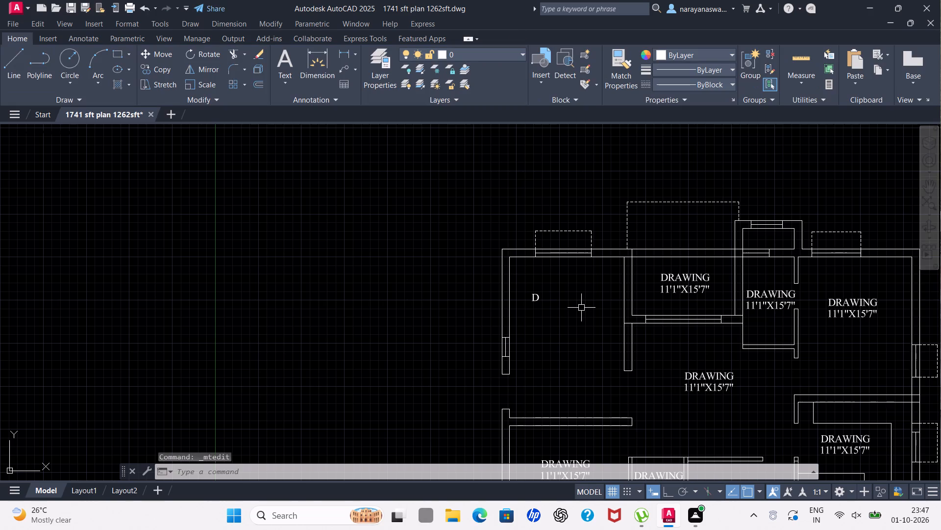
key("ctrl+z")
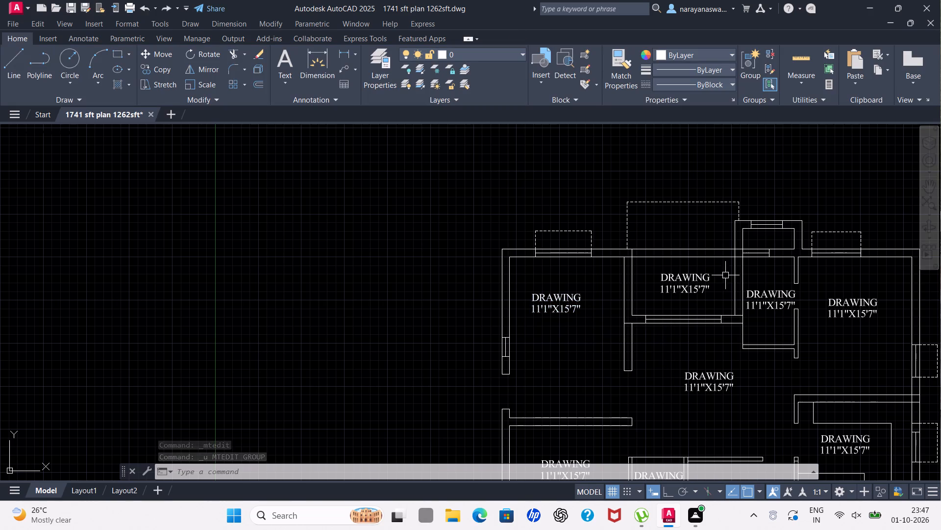
Replace the DRAWING label in the upper plan's top middle room with 5'8" WIDE BALCONY.
double_click(708, 290)
double_click(689, 277)
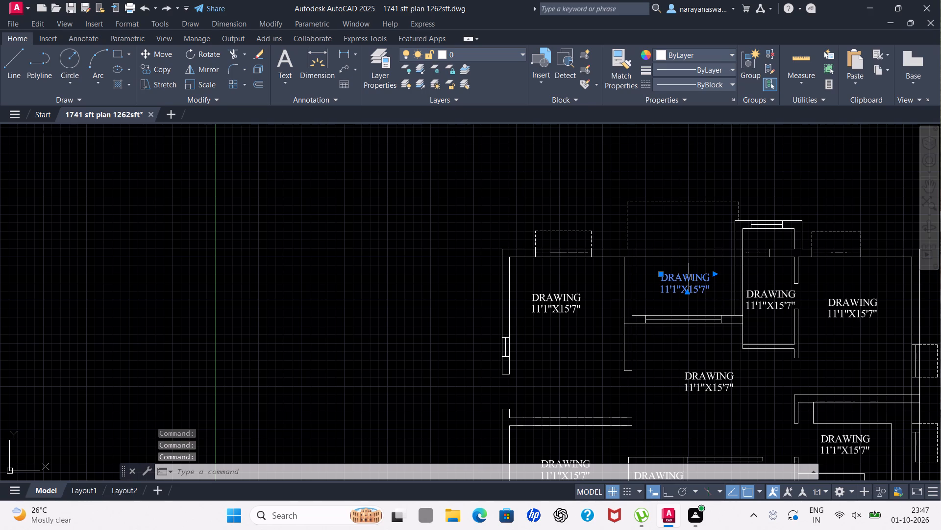
left_click(713, 286)
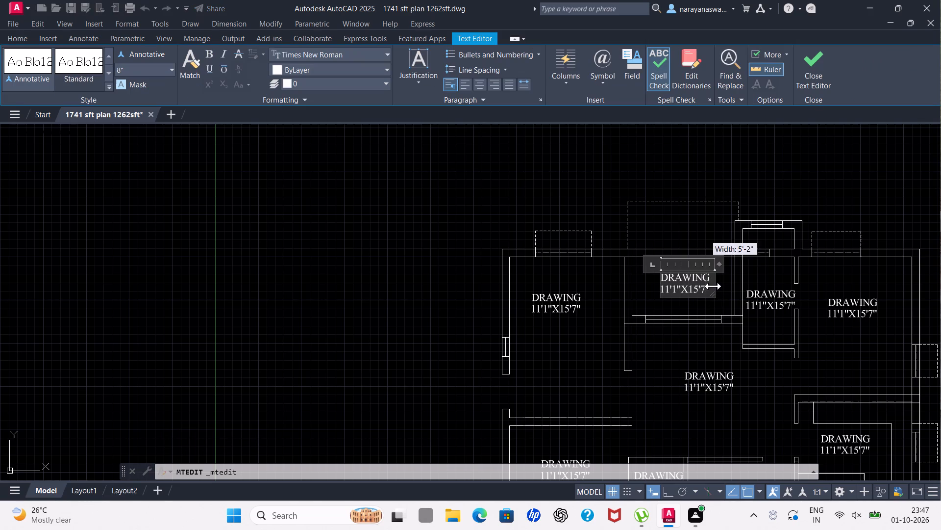
left_click(709, 288)
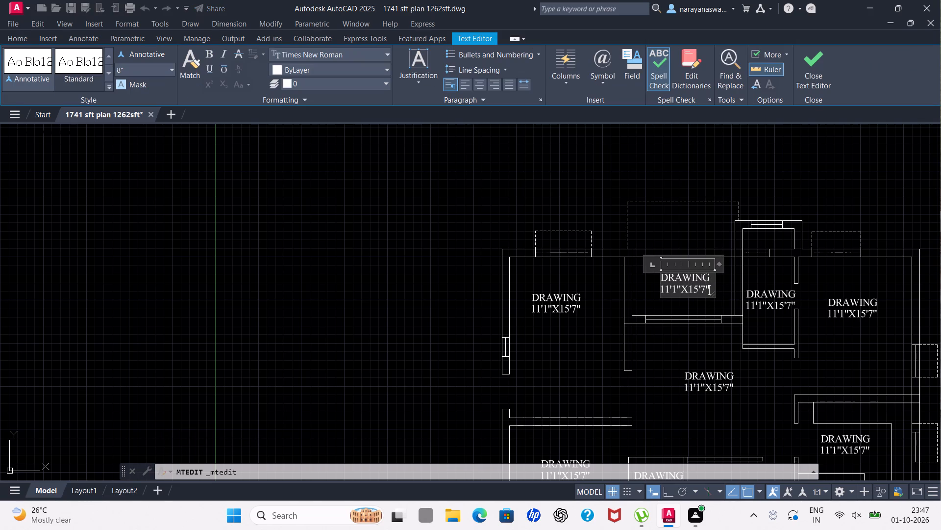
key("BackSpace")
key("BackSpace")
key("BackSpace")
key("BackSpace")
key("BackSpace")
key("BackSpace")
key("BackSpace")
key("BackSpace")
key("BackSpace")
key("BackSpace")
key("BackSpace")
key("BackSpace")
key("BackSpace")
key("BackSpace")
key("BackSpace")
key("BackSpace")
key("BackSpace")
key("BackSpace")
key("BackSpace")
key("BackSpace")
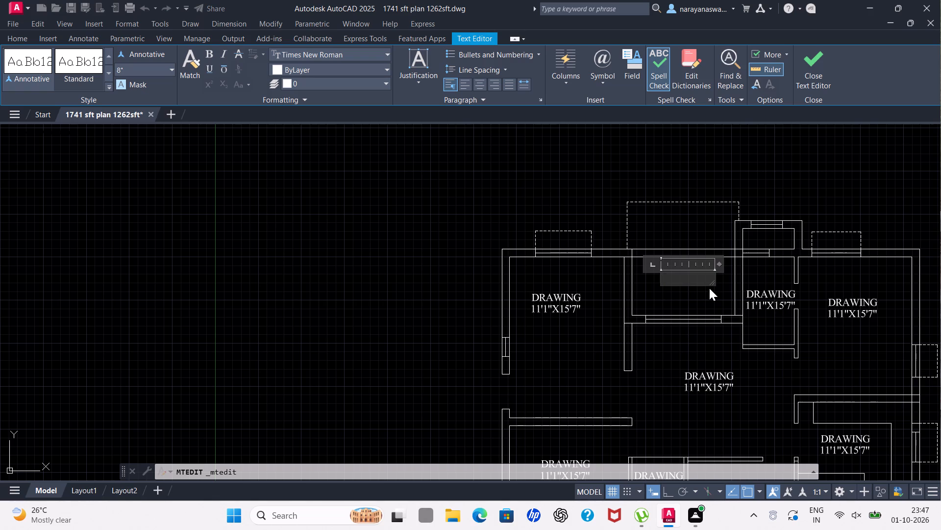
type("5'")
key("8")
key("shift+quotedbl")
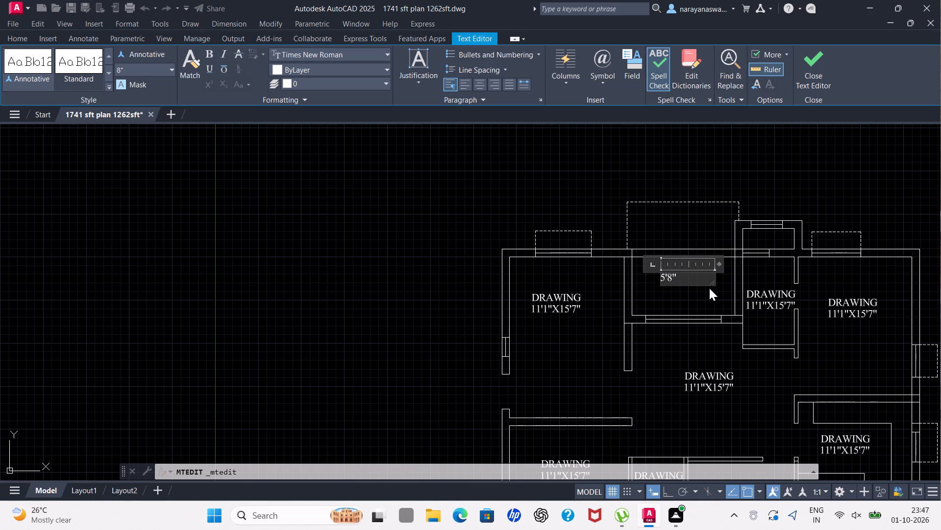
key("space")
type("WIDE")
key("space")
type("BAL")
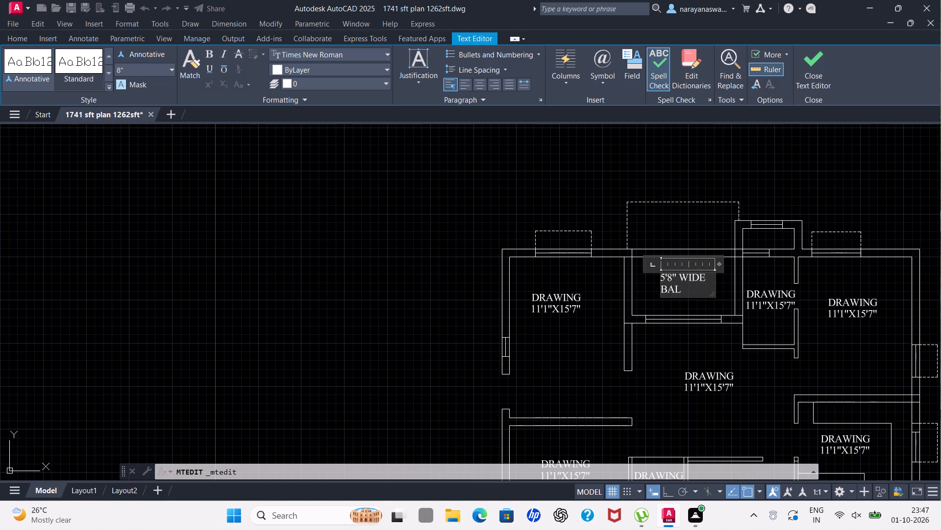
type("CONY")
left_click(644, 298)
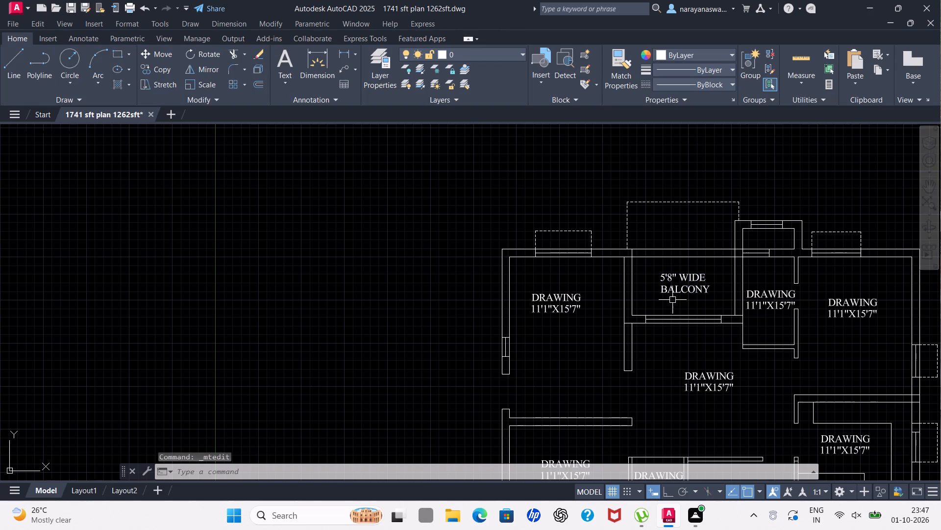
Replace the central hall's DRAWING label with DINING and the size 16'7"X14'1" on a second line.
double_click(720, 385)
left_click(736, 385)
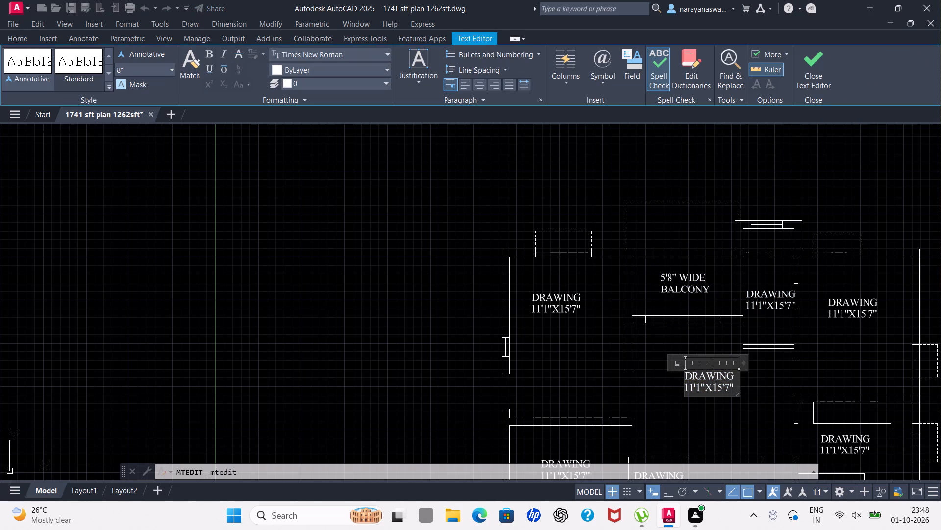
key("BackSpace")
key("BackSpace")
key("BackSpace")
key("BackSpace")
key("BackSpace")
key("BackSpace")
key("BackSpace")
key("BackSpace")
key("BackSpace")
key("BackSpace")
key("BackSpace")
key("BackSpace")
key("BackSpace")
key("BackSpace")
key("BackSpace")
key("BackSpace")
key("BackSpace")
key("BackSpace")
key("BackSpace")
key("BackSpace")
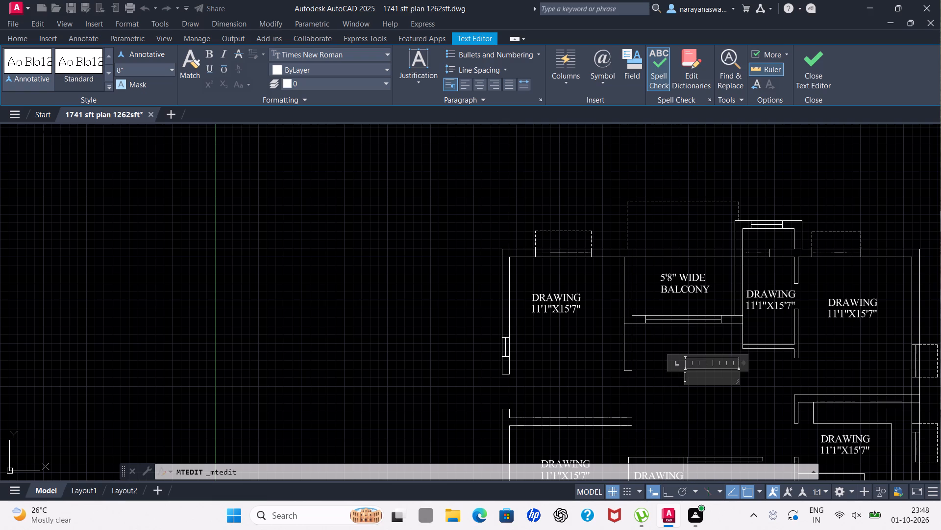
type("DINI")
type("NG")
key("Return")
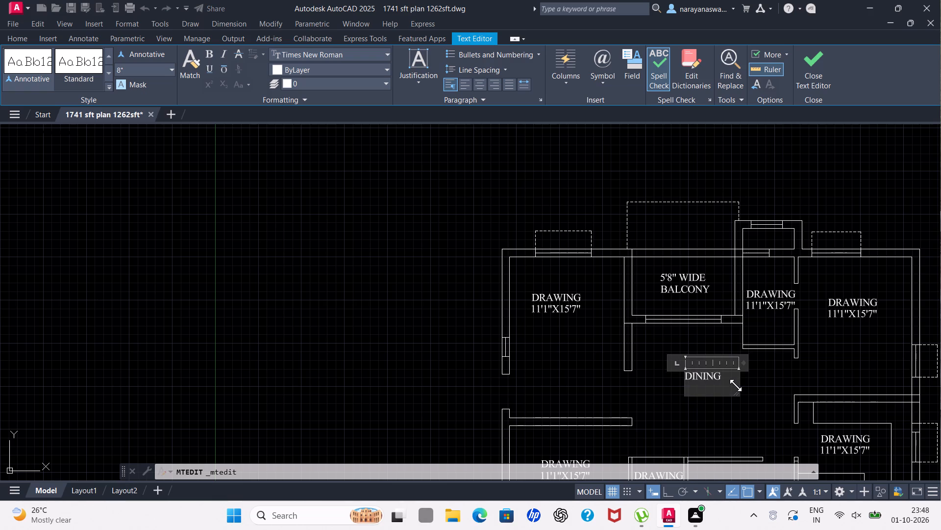
type("16")
key("apostrophe")
key("7")
key("shift+quotedbl")
key("x")
type("14'")
key("1")
key("shift+quotedbl")
left_click(646, 389)
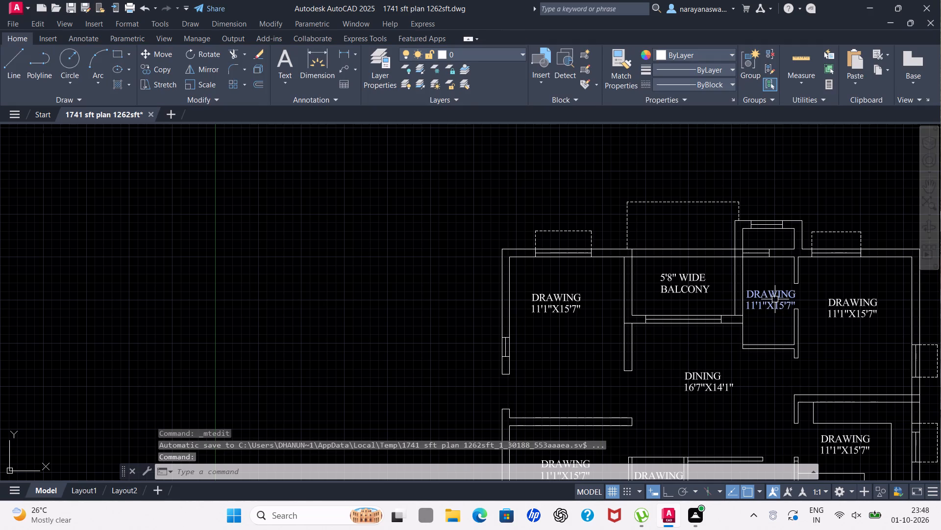
Replace the DRAWING label in the narrow room beside the balcony with TOILET and the size 5'X8'6" below it.
double_click(775, 299)
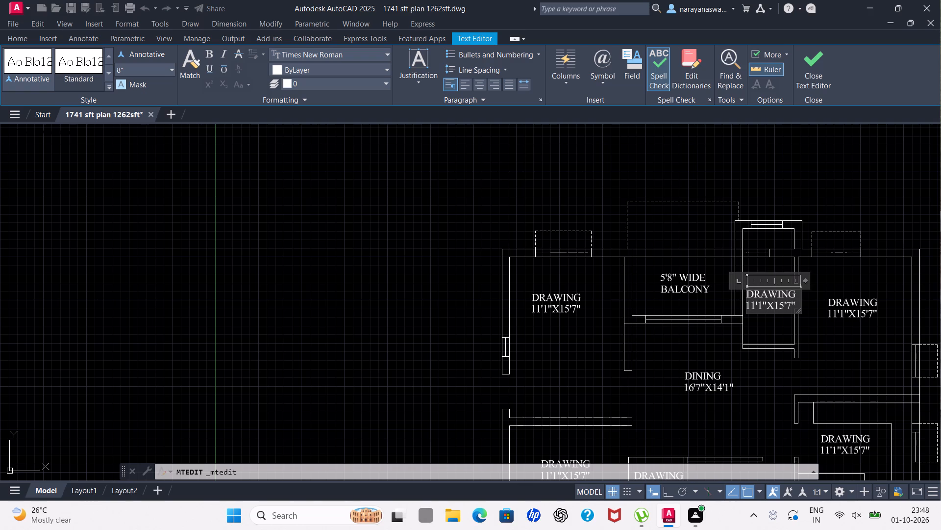
left_click(795, 301)
key("BackSpace")
key("BackSpace")
key("BackSpace")
key("BackSpace")
key("BackSpace")
key("BackSpace")
key("BackSpace")
key("BackSpace")
key("BackSpace")
key("BackSpace")
key("BackSpace")
key("BackSpace")
key("BackSpace")
key("BackSpace")
key("BackSpace")
key("BackSpace")
key("BackSpace")
key("BackSpace")
key("BackSpace")
key("BackSpace")
key("t")
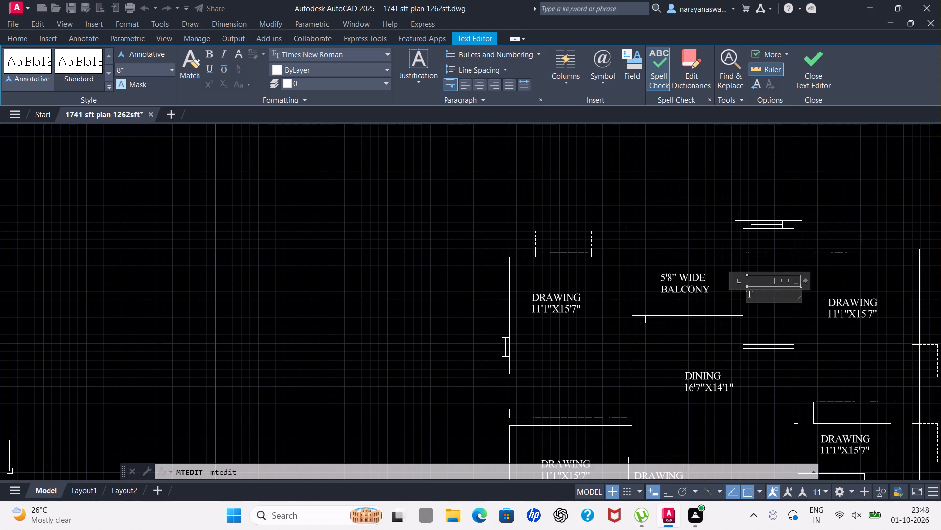
key("o")
type("ILET")
key("Return")
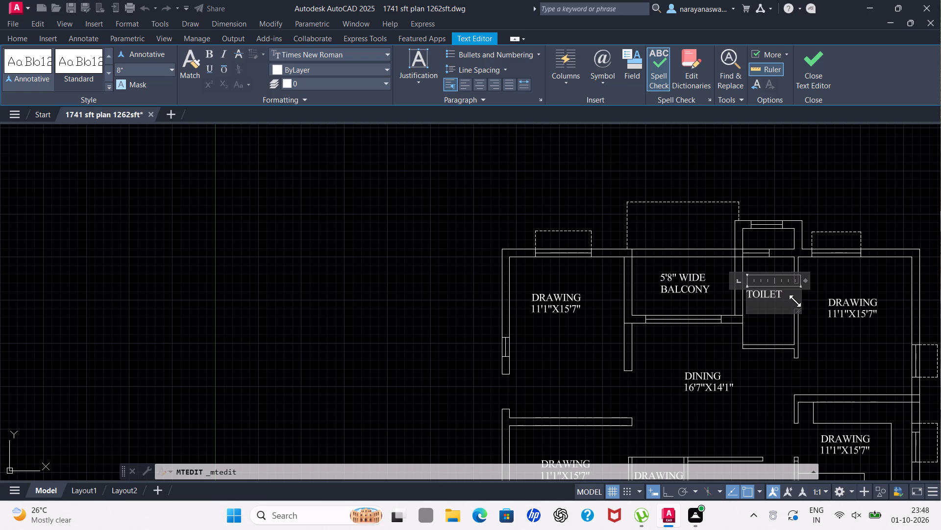
type("5'")
key("x")
type("8'")
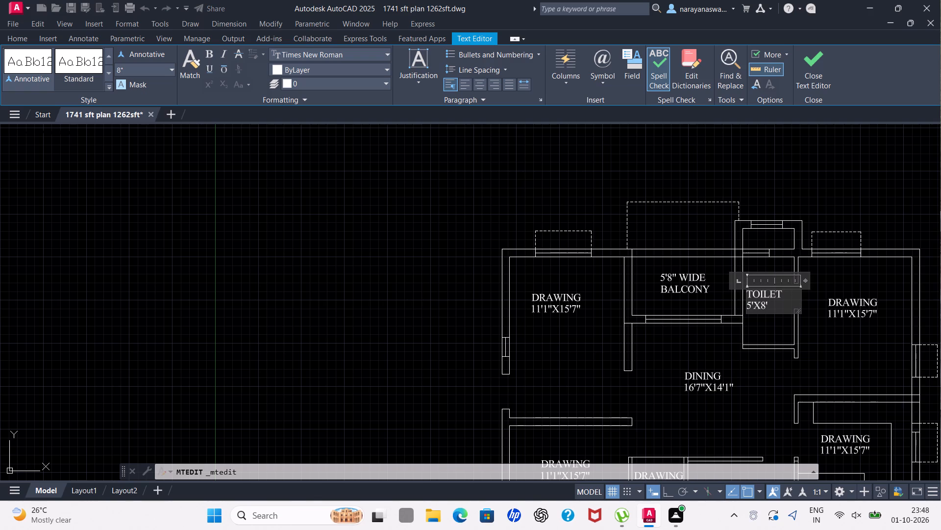
key("6")
key("shift+quotedbl")
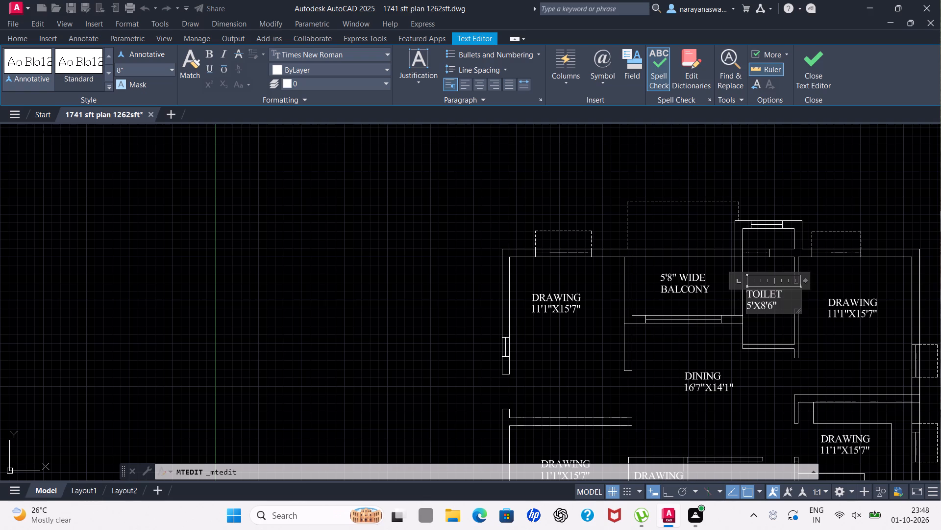
key("Return")
left_click(834, 347)
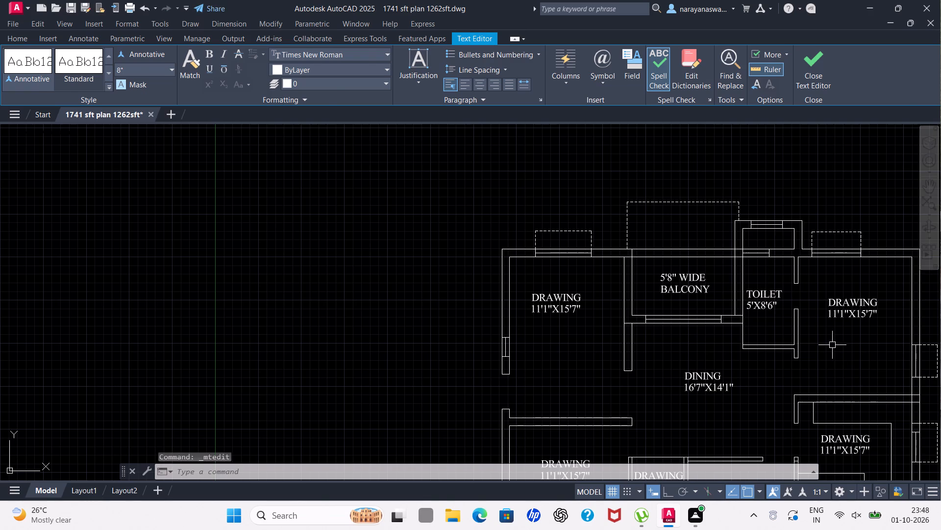
Replace the DRAWING label in the upper plan's top right room with BEDROOM and the size 11'X13'4" on a second line.
scroll(746, 263, "up", 2)
scroll(746, 274, "down", 4)
scroll(789, 282, "up", 2)
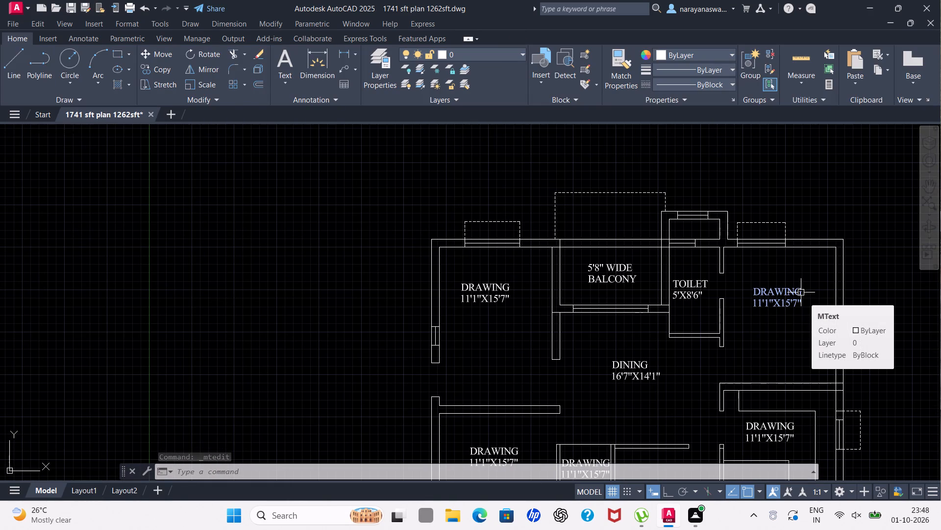
double_click(801, 292)
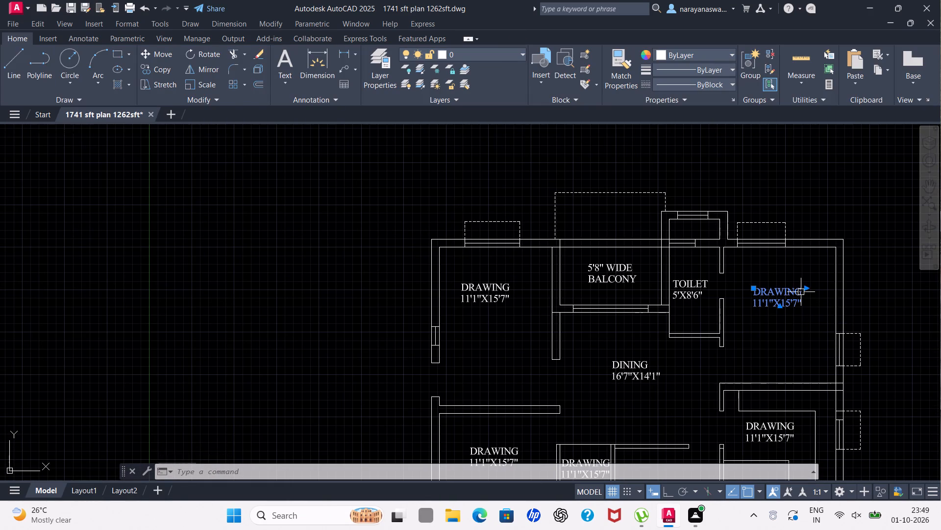
double_click(788, 293)
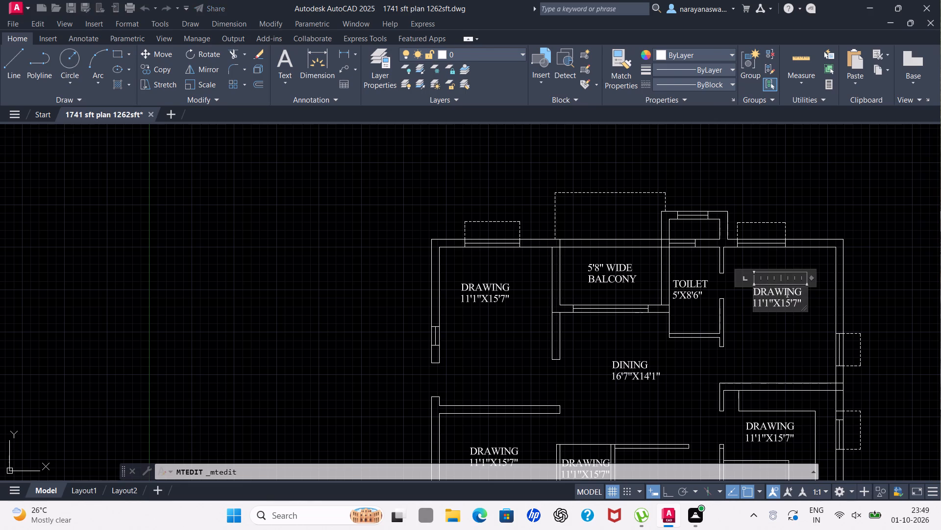
left_click(803, 303)
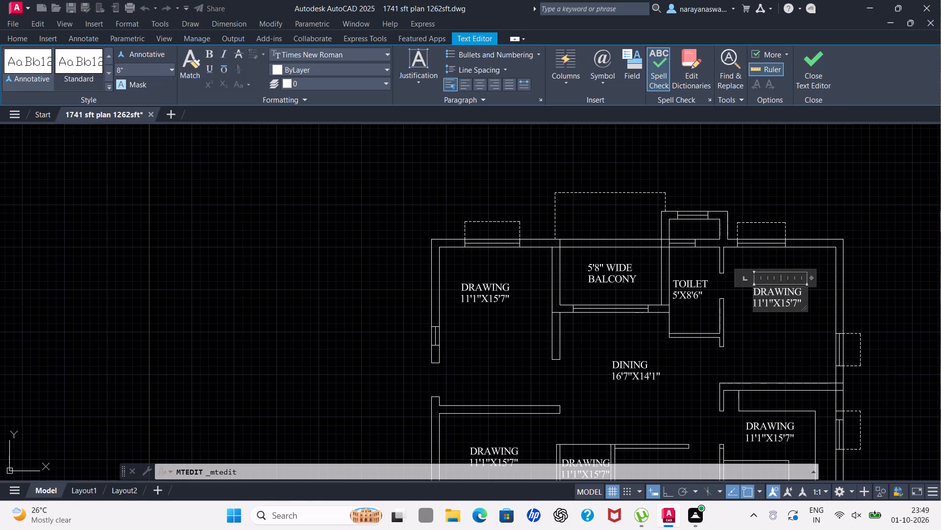
key("BackSpace")
key("BackSpace")
key("BackSpace")
key("BackSpace")
key("BackSpace")
key("BackSpace")
key("BackSpace")
key("BackSpace")
key("BackSpace")
key("BackSpace")
key("BackSpace")
key("BackSpace")
key("BackSpace")
key("BackSpace")
key("BackSpace")
key("BackSpace")
key("BackSpace")
key("BackSpace")
key("BackSpace")
key("BackSpace")
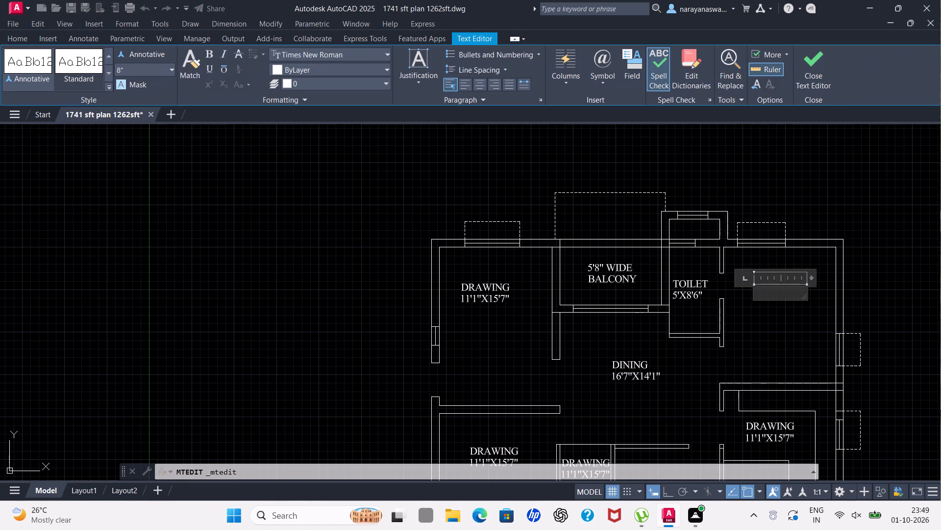
type("BEDROO")
key("m")
key("Return")
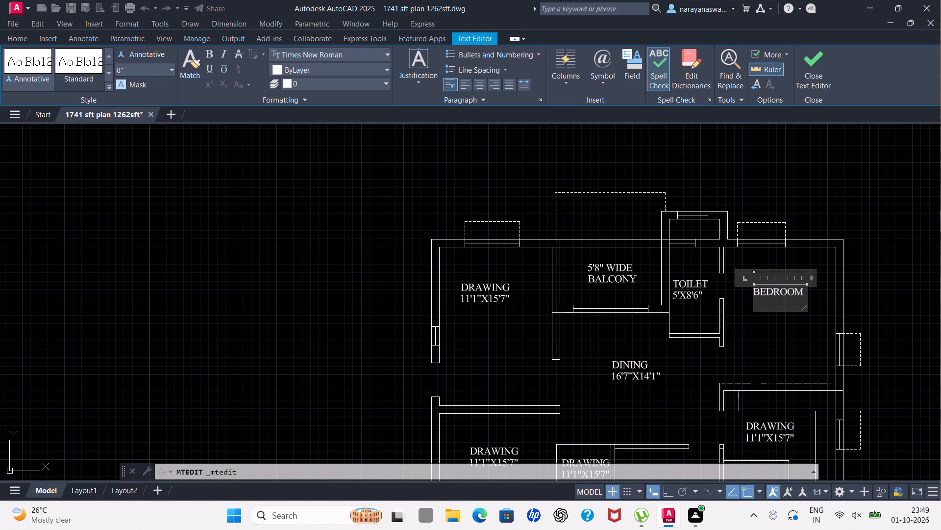
type("11")
key("apostrophe")
type("X13")
key("apostrophe")
key("4")
key("shift+quotedbl")
key("Return")
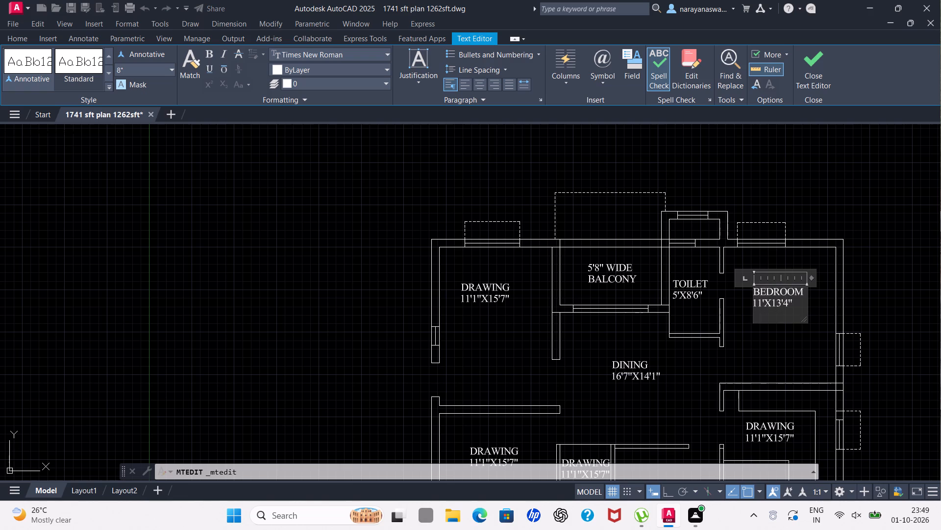
left_click(767, 349)
Replace the DRAWING label in the large room below the upper-left room with M BEDROOM and the size 11'6"X16' below it.
scroll(772, 316, "down", 3)
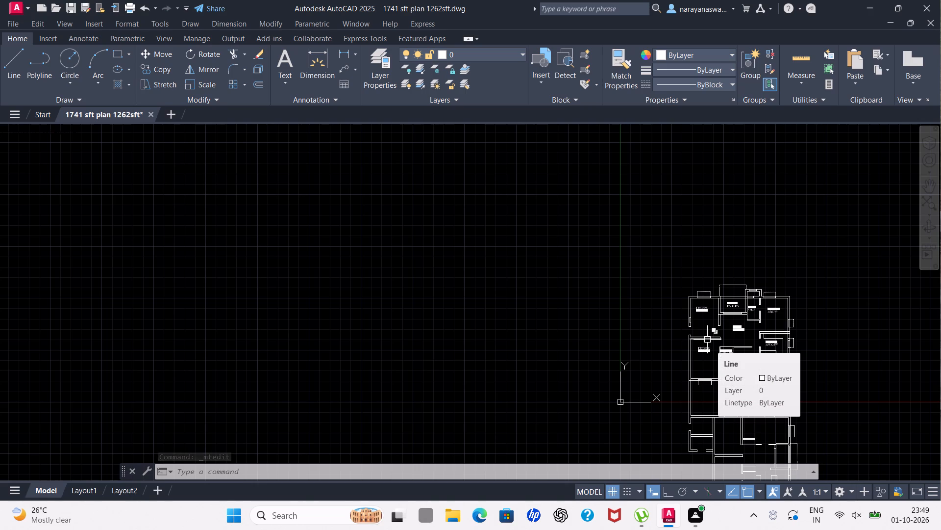
scroll(704, 347, "up", 3)
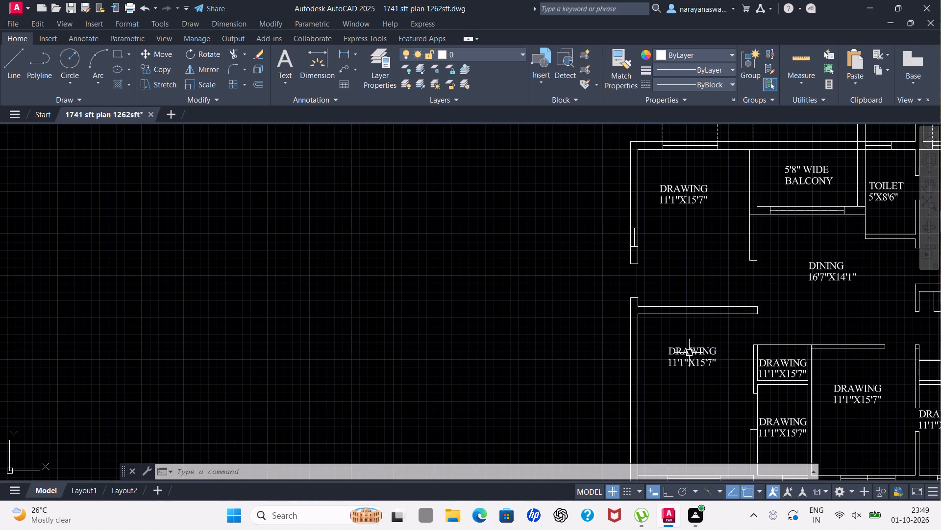
double_click(689, 353)
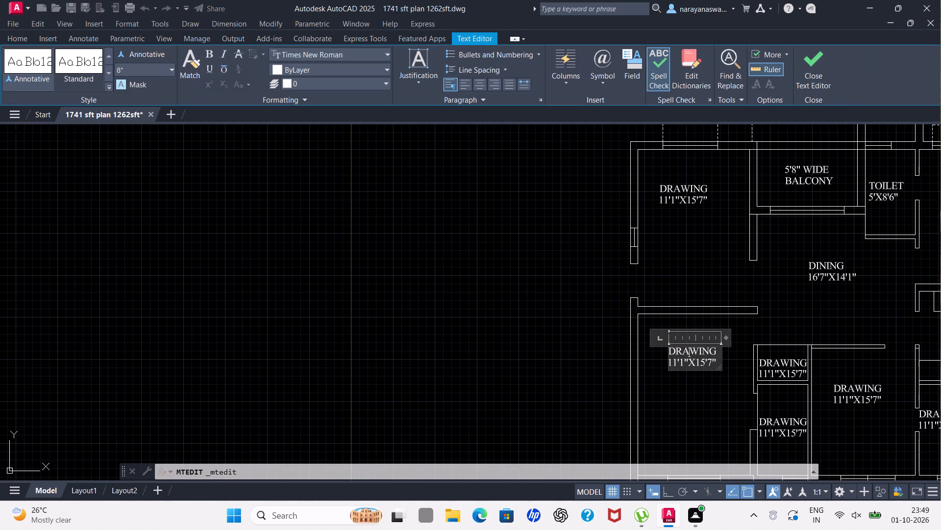
left_click(717, 361)
key("BackSpace")
key("BackSpace")
key("BackSpace")
key("BackSpace")
key("BackSpace")
key("BackSpace")
key("BackSpace")
key("BackSpace")
key("BackSpace")
key("BackSpace")
key("BackSpace")
key("BackSpace")
key("BackSpace")
key("BackSpace")
key("BackSpace")
key("BackSpace")
key("BackSpace")
key("BackSpace")
key("BackSpace")
key("BackSpace")
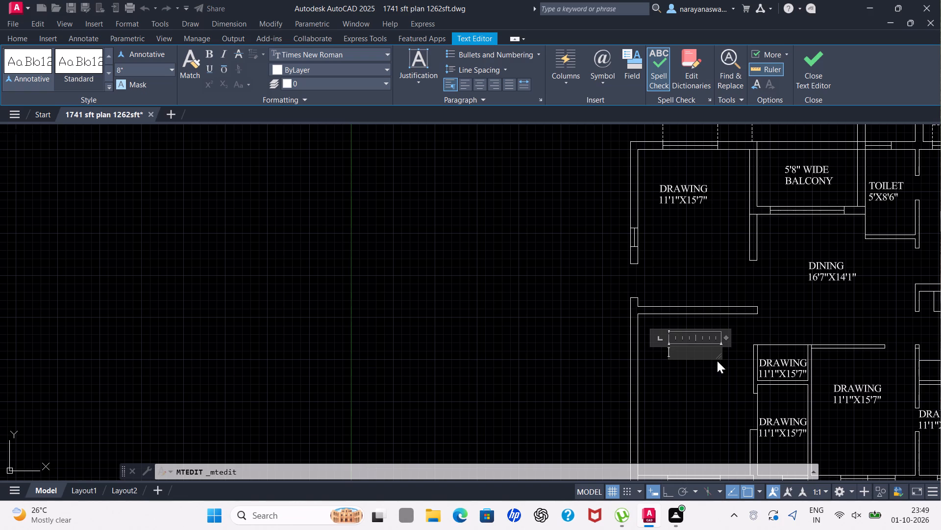
key("m")
key("space")
type("BEDROOM")
key("Return")
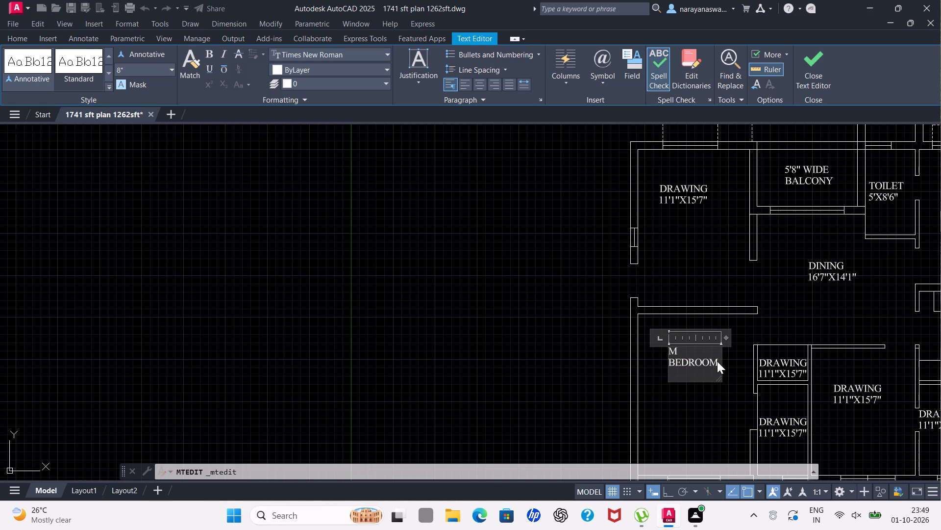
type("11'")
key("6")
key("shift+quotedbl")
key("x")
key("1")
type("6'")
left_click(686, 421)
Replace the DRAWING label in the small room beside the M BEDROOM, just below the dining hall, with POOJA.
scroll(724, 385, "down", 2)
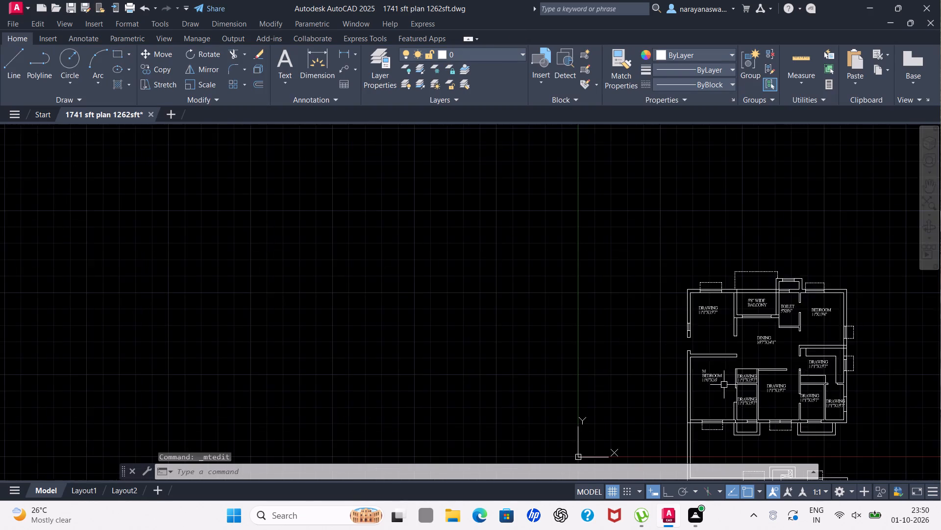
scroll(724, 385, "down", 1)
scroll(807, 374, "up", 3)
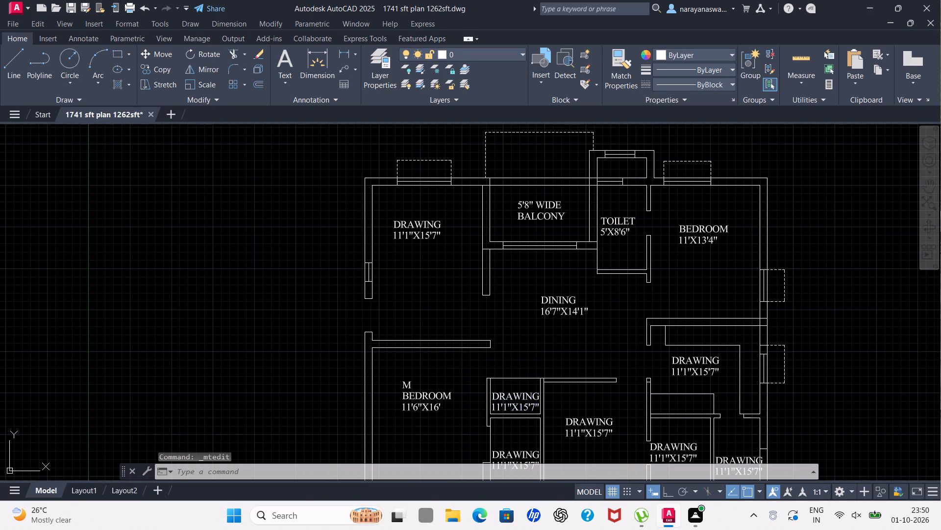
double_click(518, 399)
double_click(525, 399)
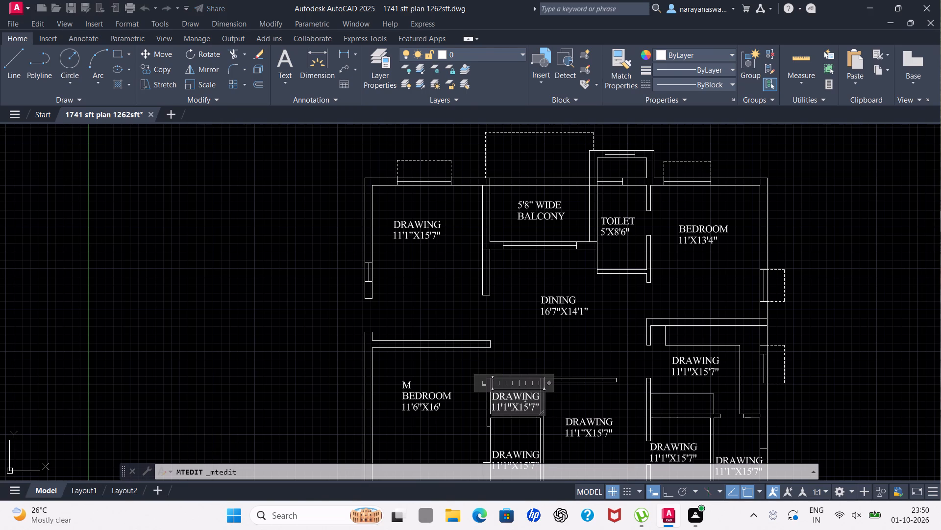
left_click(540, 406)
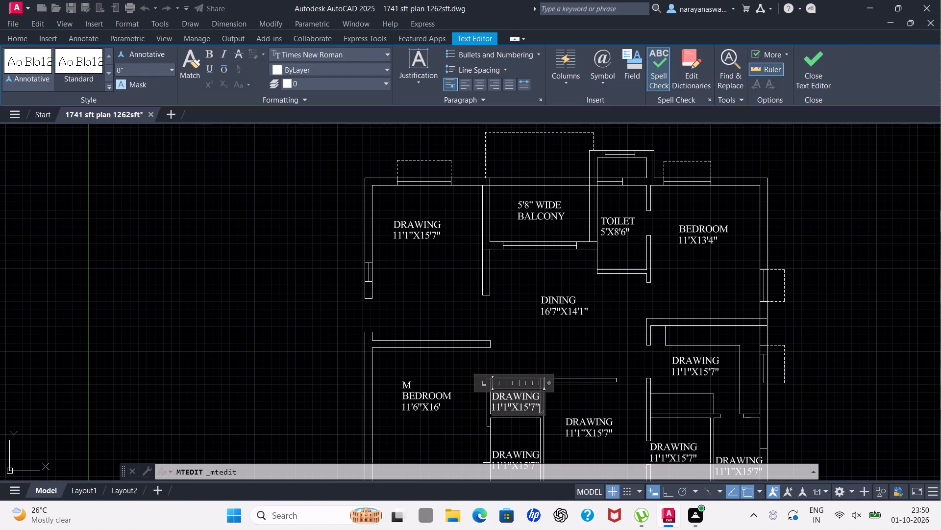
key("BackSpace")
key("BackSpace")
key("BackSpace")
key("BackSpace")
key("BackSpace")
key("BackSpace")
key("BackSpace")
key("BackSpace")
key("BackSpace")
key("BackSpace")
key("BackSpace")
key("BackSpace")
key("BackSpace")
key("BackSpace")
key("BackSpace")
key("BackSpace")
key("BackSpace")
key("BackSpace")
key("BackSpace")
key("BackSpace")
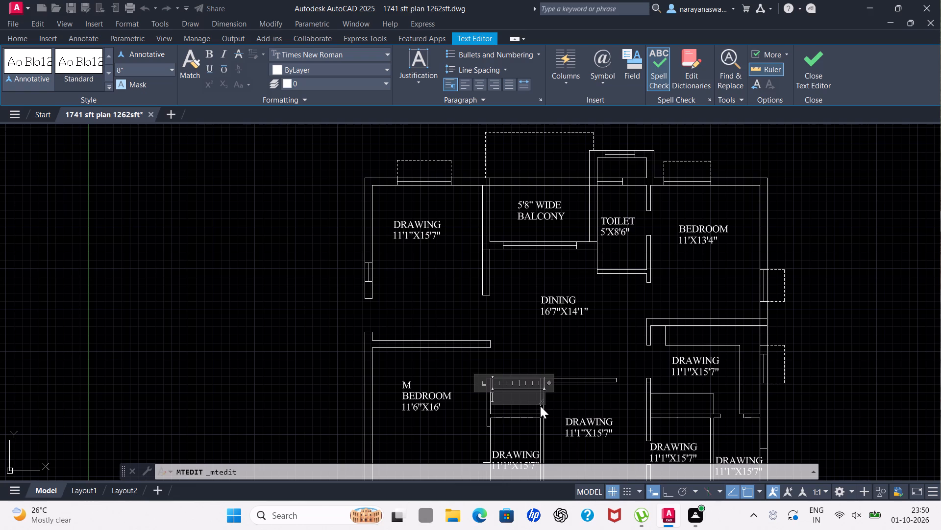
type("POO")
key("j")
key("a")
left_click(522, 348)
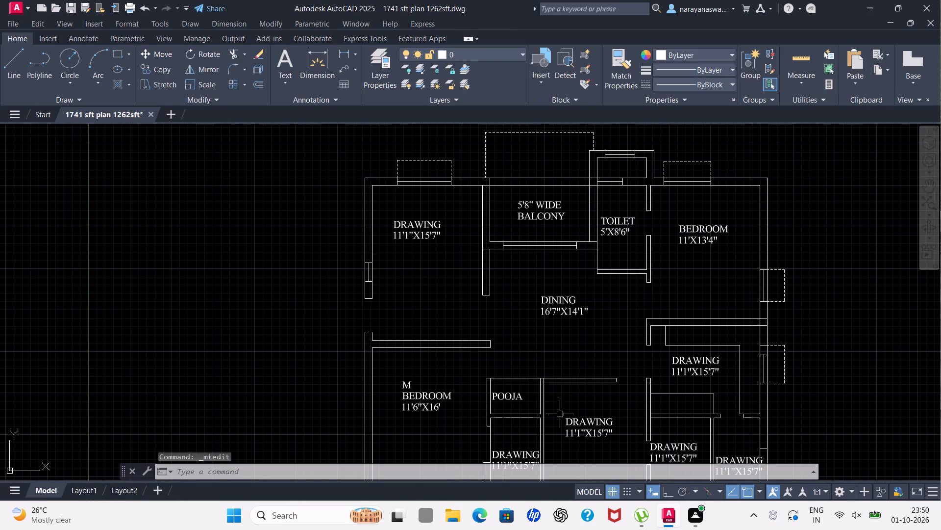
Move the POOJA label sideways so that it sits centred between the walls of its small room.
left_click(511, 398)
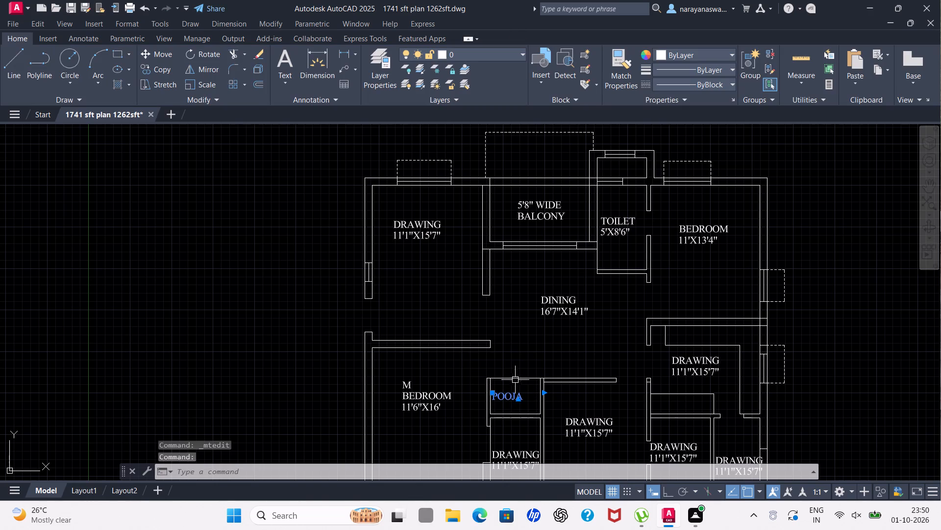
right_click(514, 390)
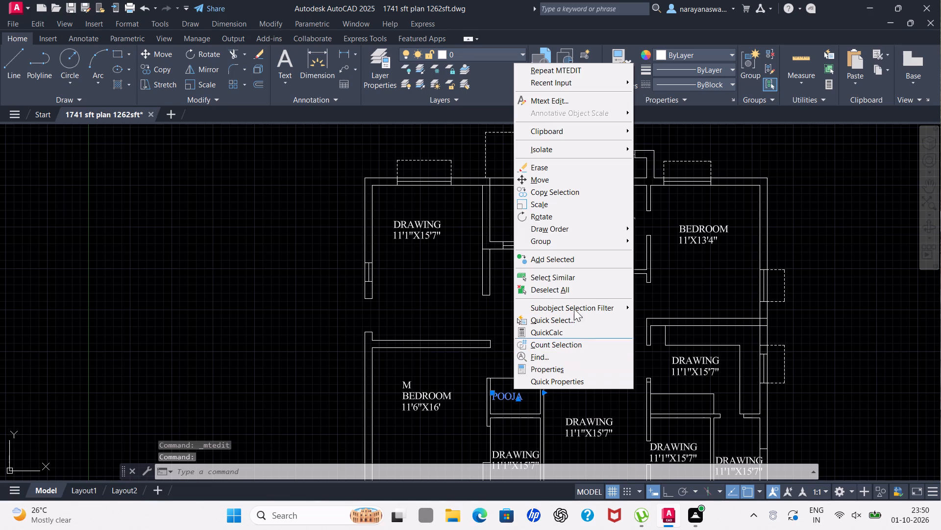
left_click(550, 176)
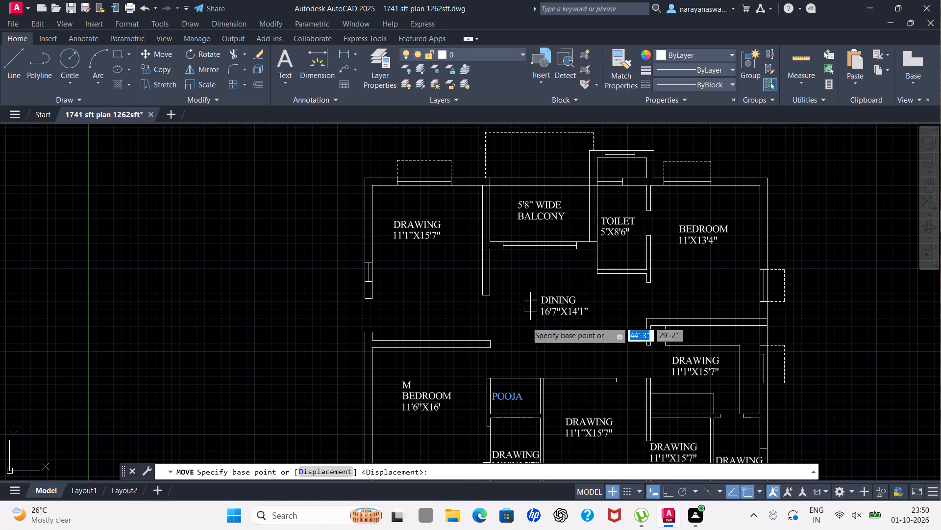
left_click_drag(510, 395, 516, 395)
scroll(503, 394, "up", 3)
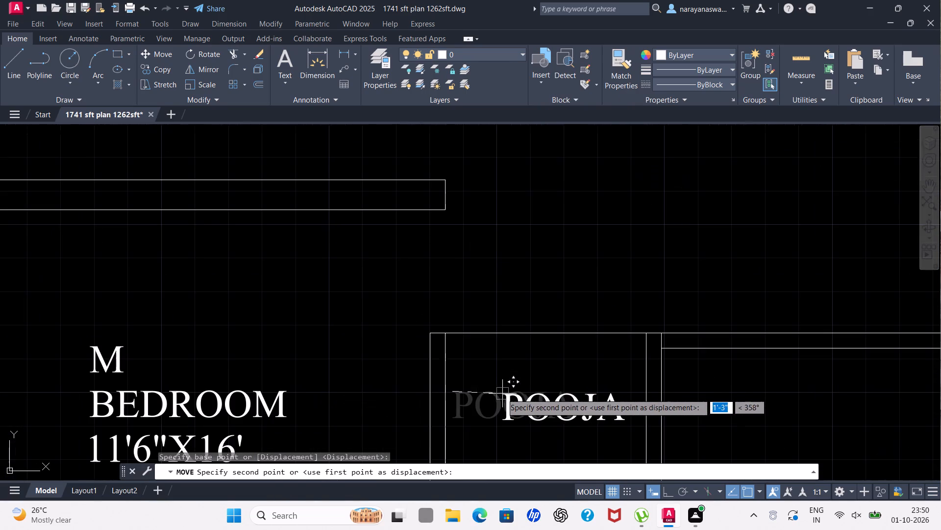
left_click(494, 390)
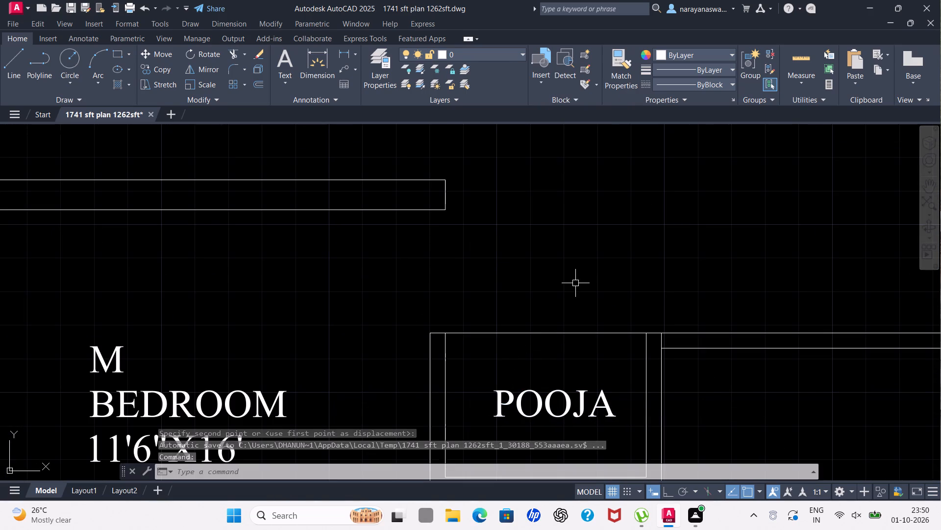
Replace the DRAWING label in the narrow room directly below POOJA with TOILET and the size 5'X9' on a second line.
scroll(550, 279, "down", 3)
scroll(561, 376, "up", 2)
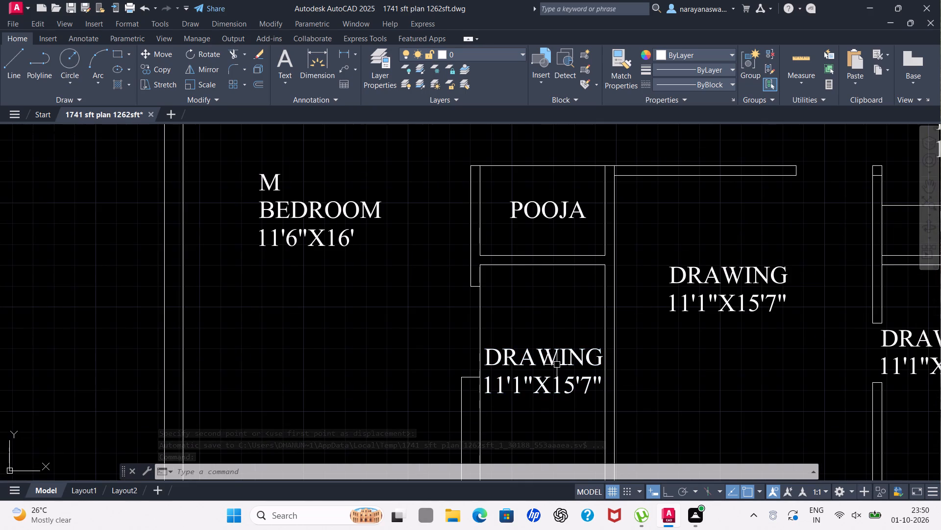
double_click(550, 357)
left_click(606, 384)
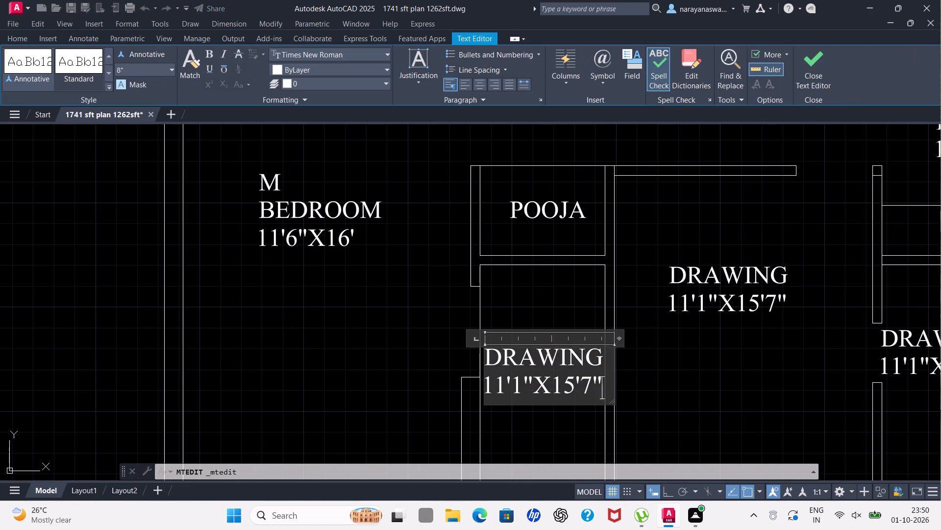
key("BackSpace")
key("BackSpace")
key("BackSpace")
key("BackSpace")
key("BackSpace")
key("BackSpace")
key("BackSpace")
key("BackSpace")
key("BackSpace")
key("BackSpace")
key("BackSpace")
key("BackSpace")
key("BackSpace")
key("BackSpace")
key("BackSpace")
key("BackSpace")
key("BackSpace")
key("BackSpace")
key("BackSpace")
key("BackSpace")
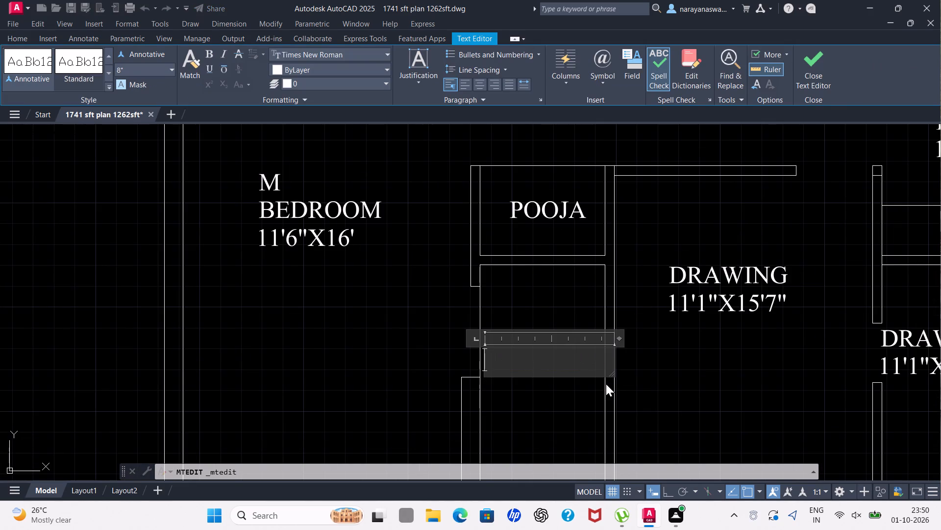
type("TO")
type("ILET")
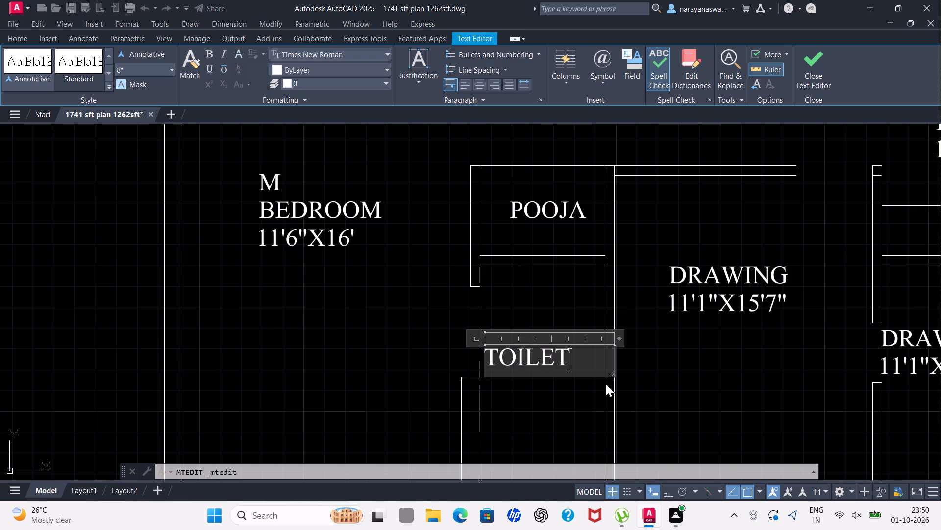
key("Return")
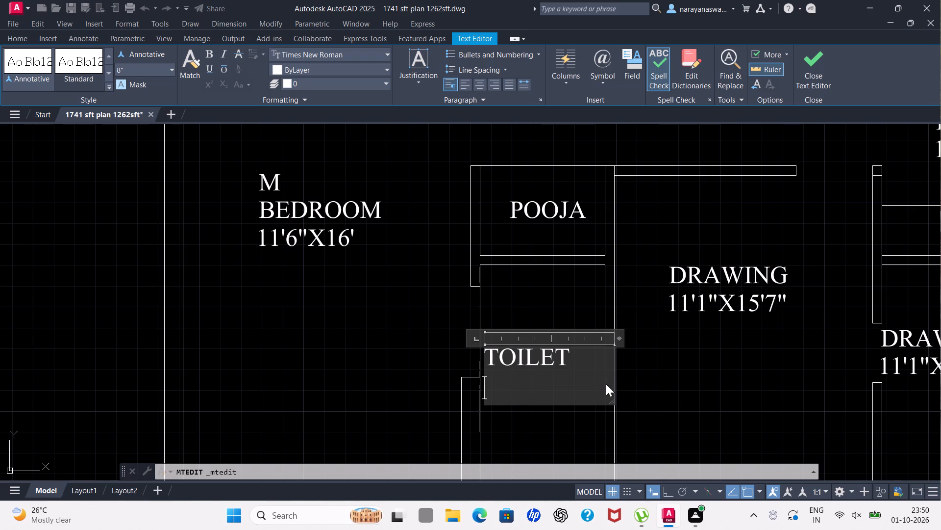
type("5'")
key("x")
key("9")
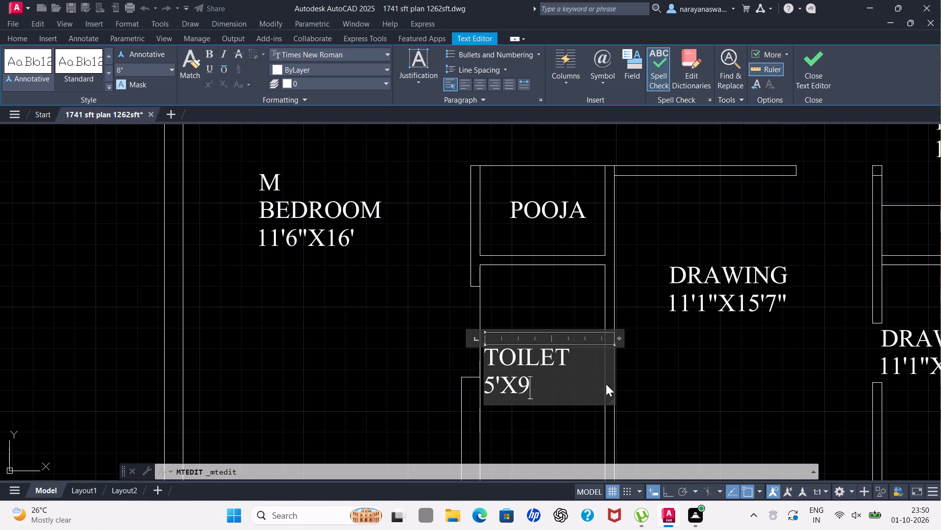
key("apostrophe")
left_click(552, 430)
Move the TOILET 5'X9' label so that it sits centred between the walls of the room below POOJA.
left_click(515, 354)
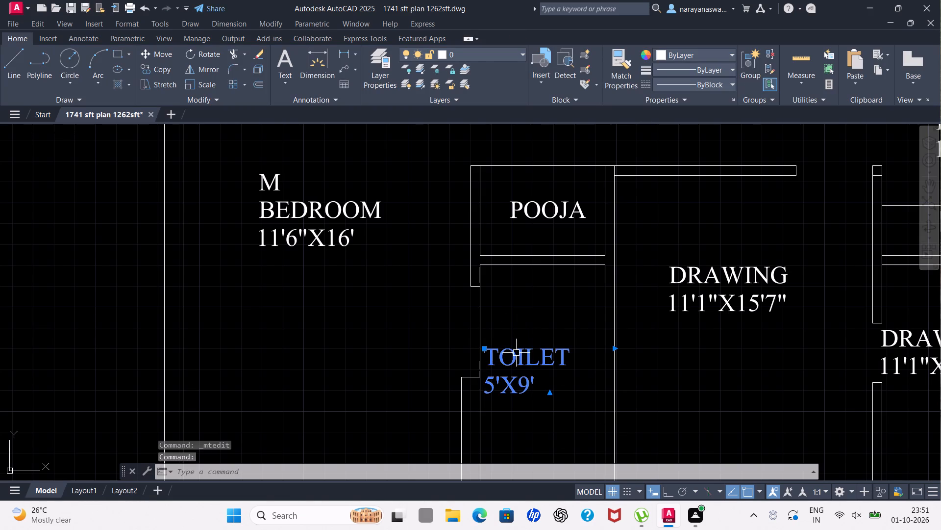
right_click(524, 317)
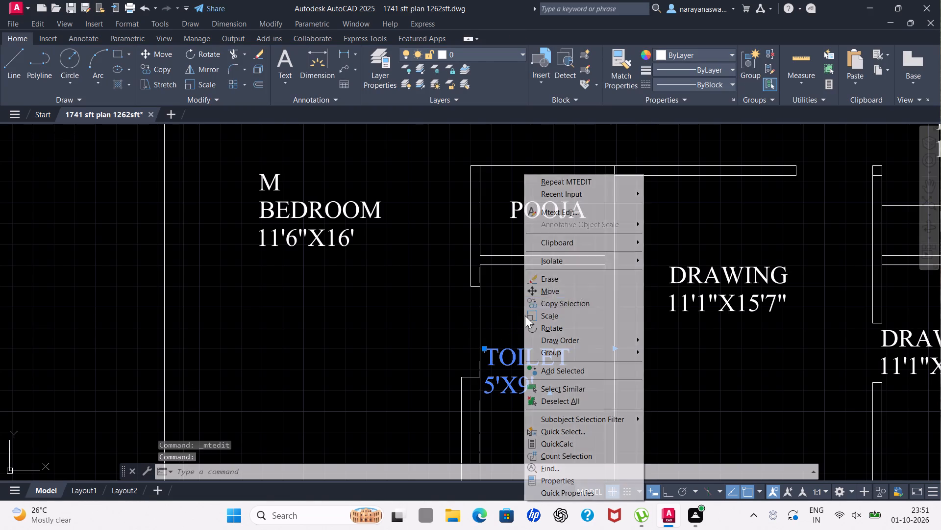
left_click(556, 291)
left_click_drag(525, 359, 532, 355)
left_click(547, 343)
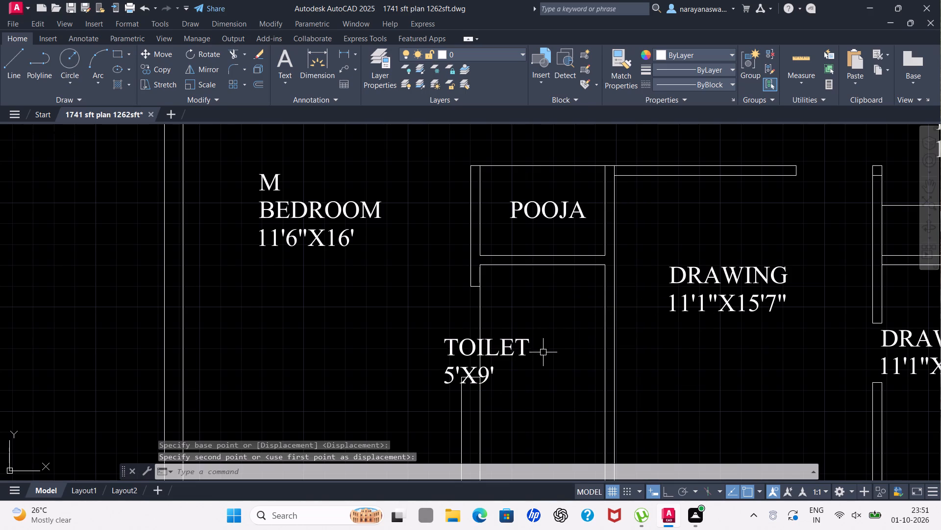
left_click(505, 350)
right_click(505, 349)
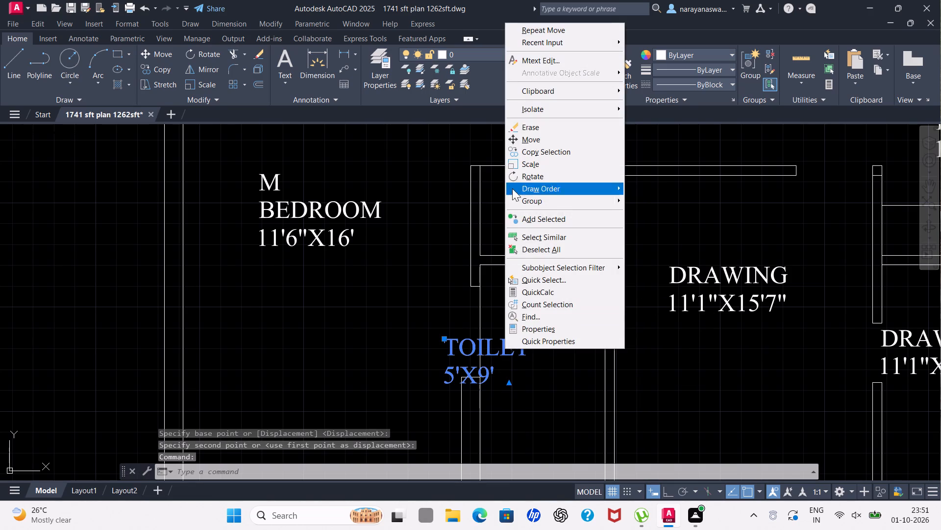
left_click(534, 140)
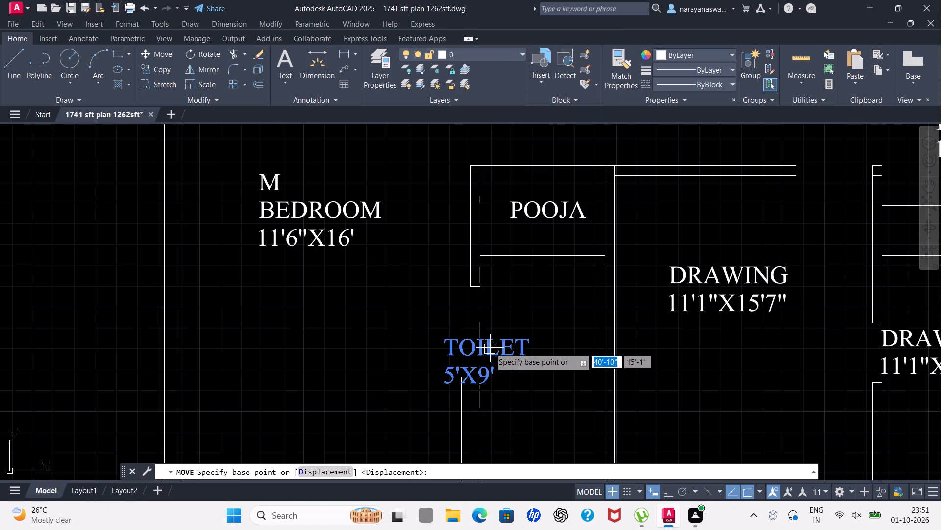
left_click_drag(491, 347, 497, 345)
left_click(548, 344)
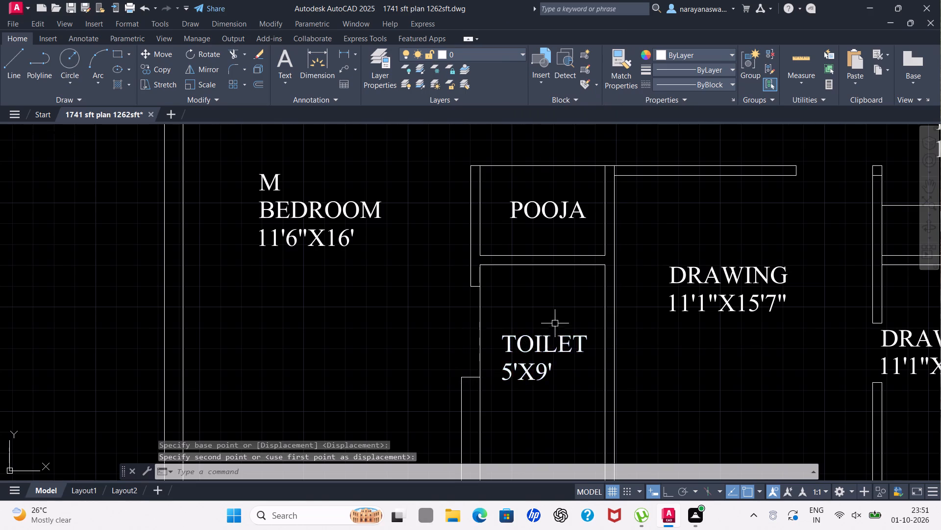
Replace the DRAWING label in the room between the 5'X9' toilet and the small lower-right rooms with BEDROOM and the size 11'4"X12' below it.
scroll(555, 323, "down", 4)
scroll(585, 312, "up", 2)
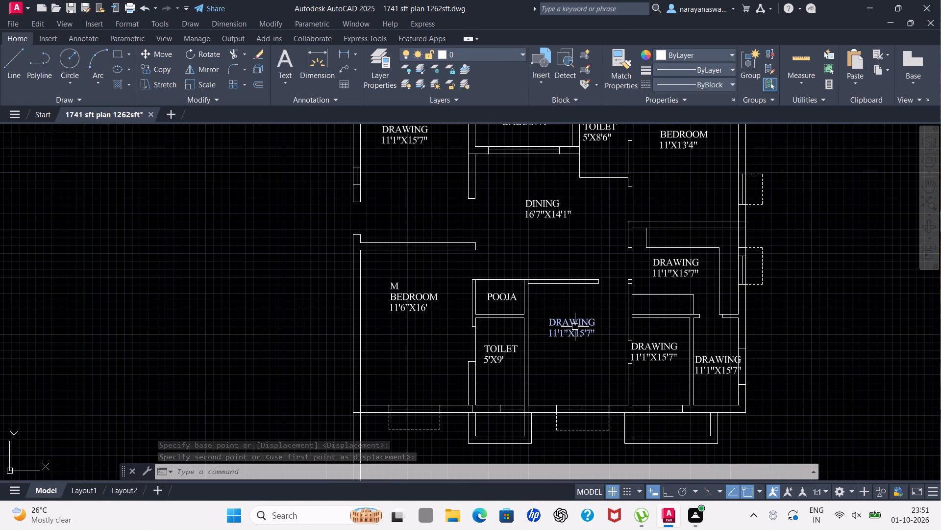
double_click(575, 327)
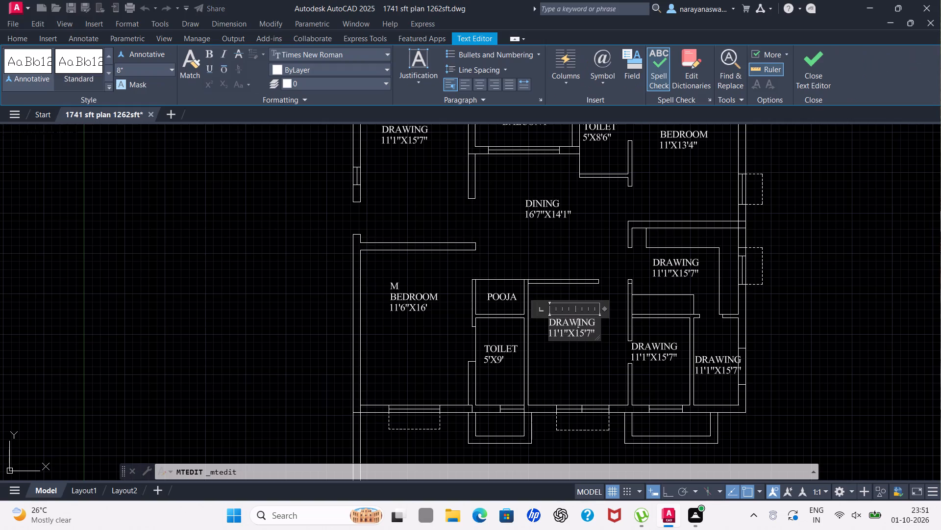
left_click(595, 329)
key("BackSpace")
key("BackSpace")
key("BackSpace")
key("BackSpace")
key("BackSpace")
key("BackSpace")
key("BackSpace")
key("BackSpace")
key("BackSpace")
key("BackSpace")
key("BackSpace")
key("BackSpace")
key("BackSpace")
key("BackSpace")
key("BackSpace")
key("BackSpace")
key("BackSpace")
key("BackSpace")
key("BackSpace")
key("BackSpace")
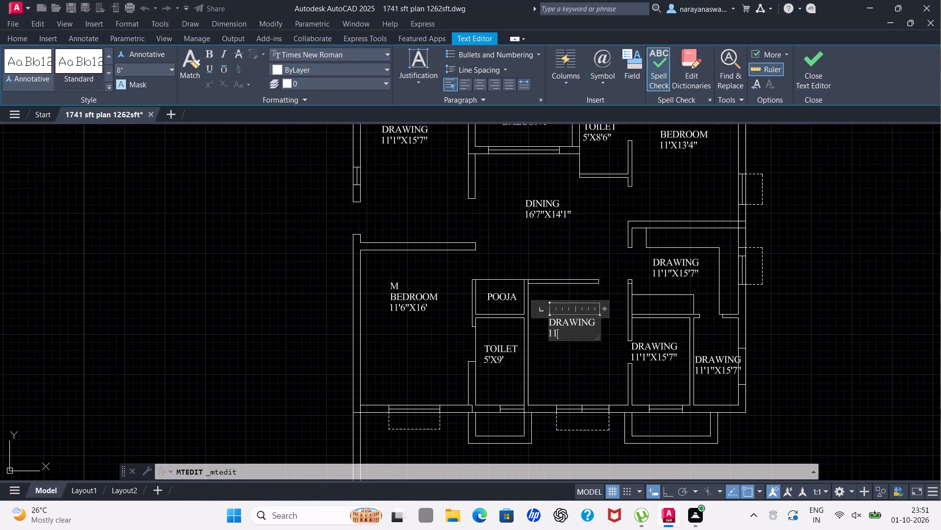
type("BEDROOM")
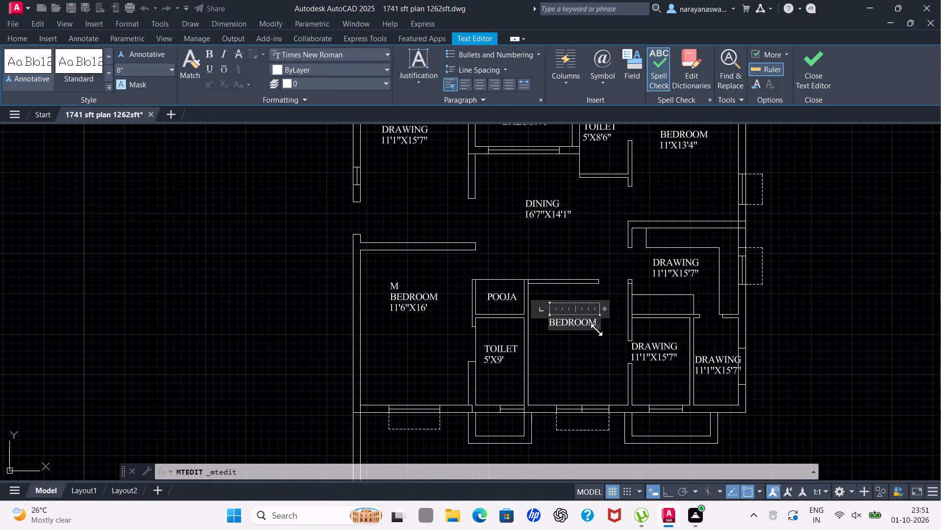
key("BackSpace")
key("m")
key("Return")
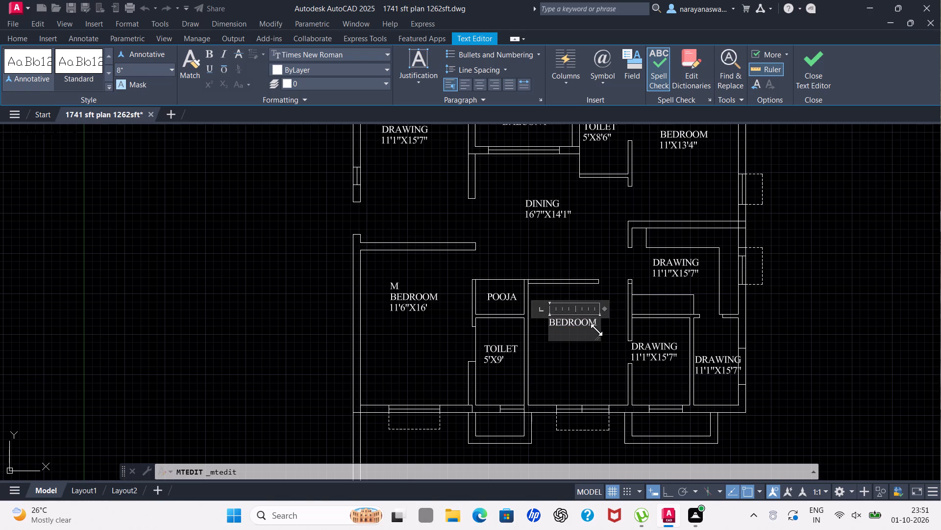
type("11'4\"")
type("X12")
key("apostrophe")
left_click(576, 354)
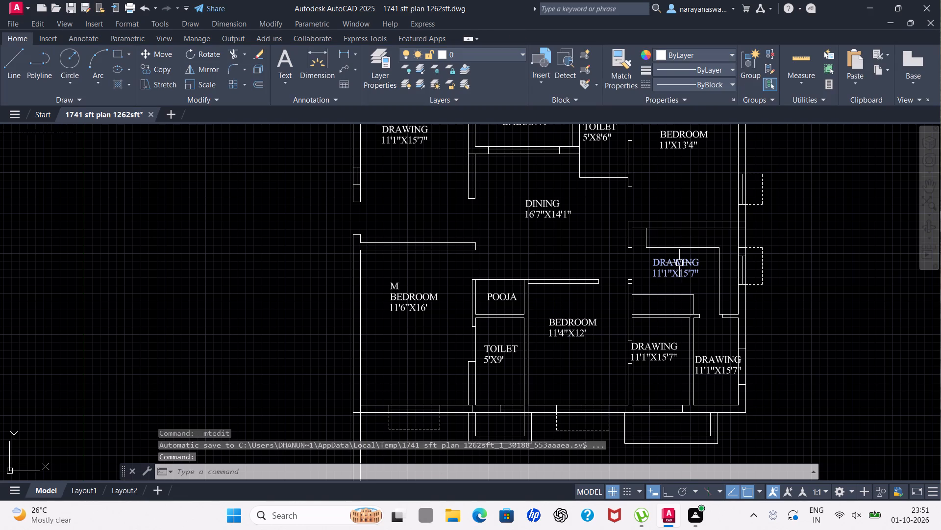
Replace the DRAWING label in the room above the two small lower-right rooms with KITCHEN and the size 11'X9' on a second line.
double_click(678, 262)
left_click(699, 272)
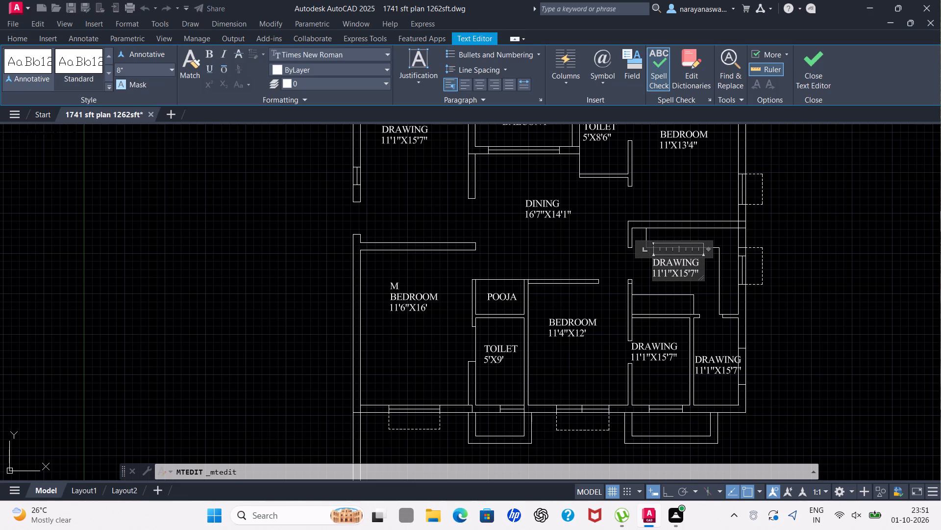
key("BackSpace")
key("BackSpace")
key("BackSpace")
key("BackSpace")
key("BackSpace")
key("BackSpace")
key("BackSpace")
key("BackSpace")
key("BackSpace")
key("BackSpace")
key("BackSpace")
key("BackSpace")
key("BackSpace")
key("BackSpace")
key("BackSpace")
key("BackSpace")
key("BackSpace")
key("BackSpace")
key("BackSpace")
key("BackSpace")
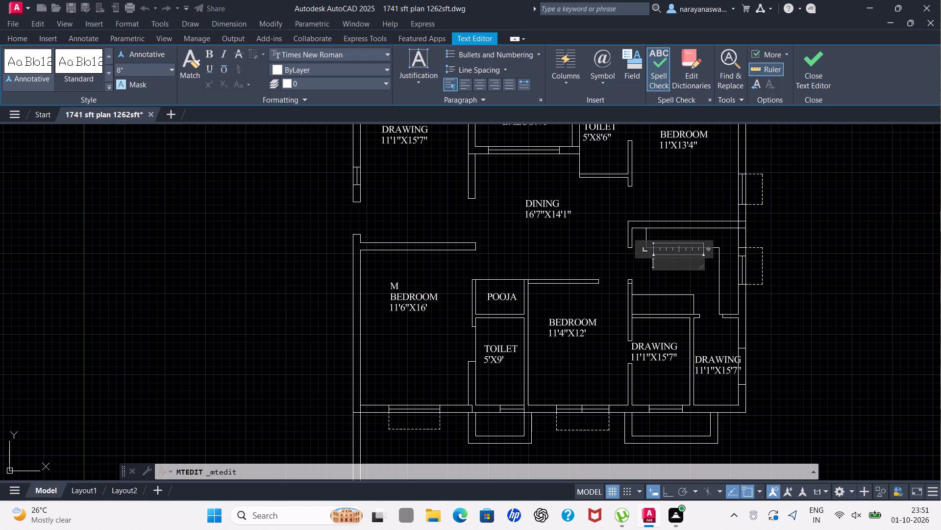
type("KI")
type("TCHEN")
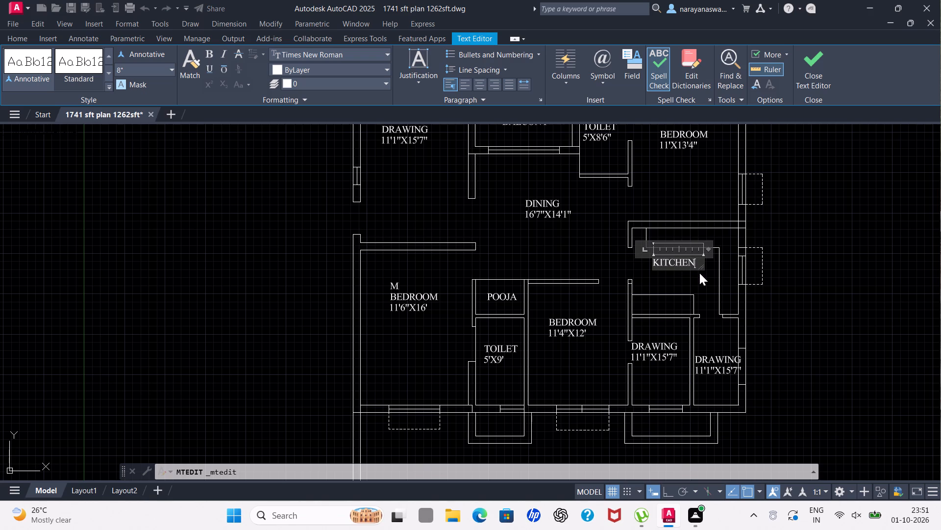
key("Return")
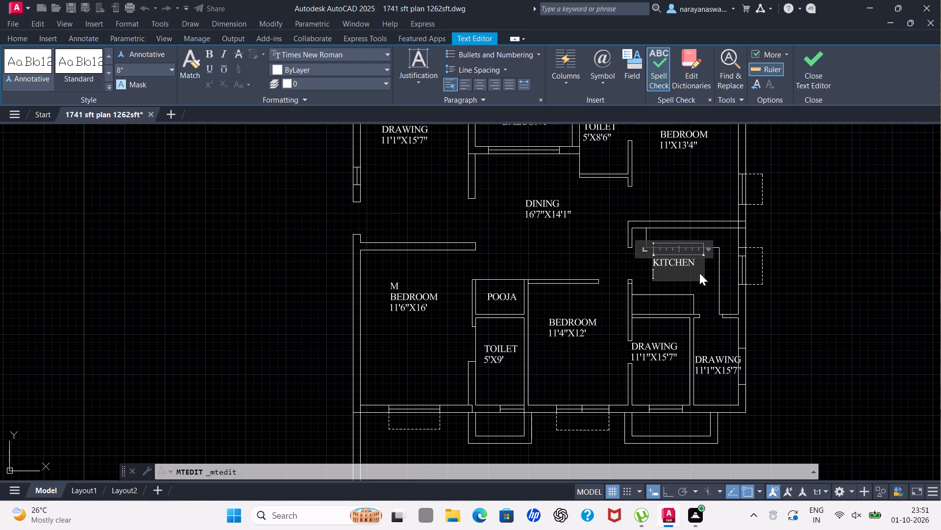
type("11'")
key("x")
key("9")
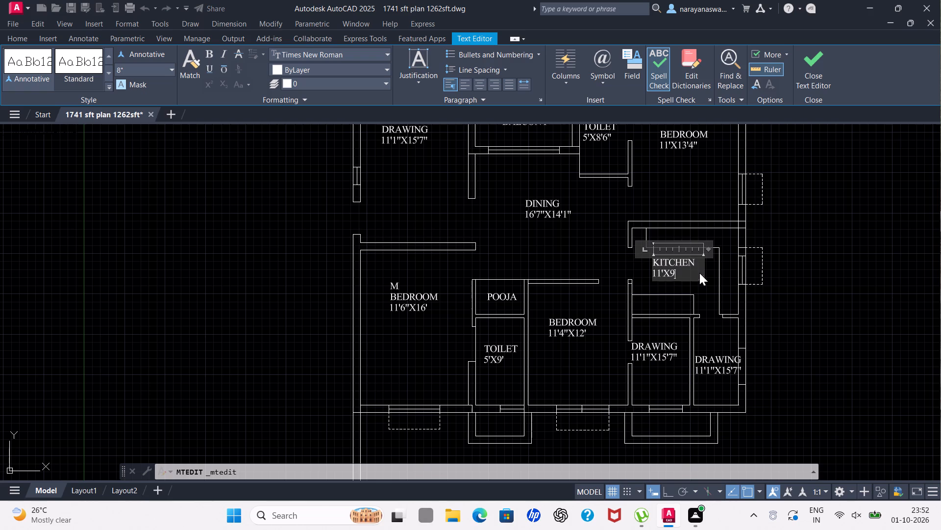
key("apostrophe")
left_click(545, 251)
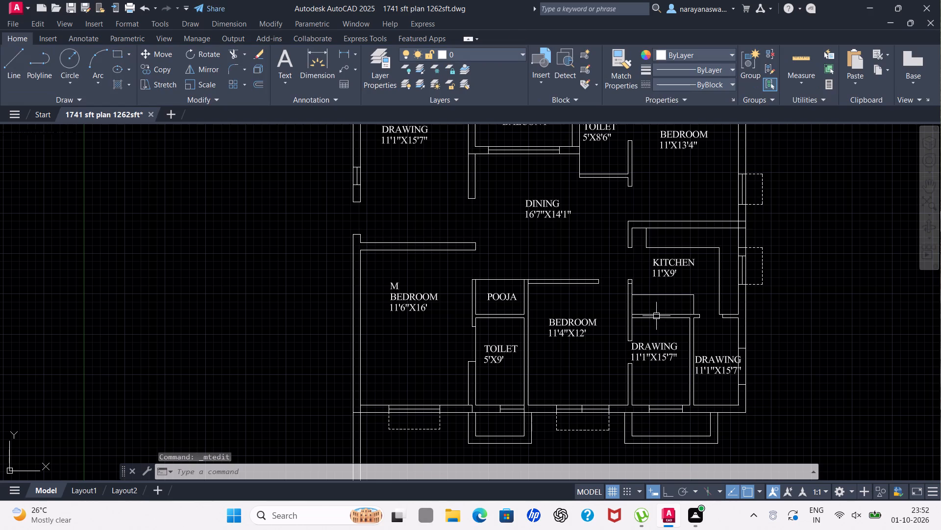
Replace the DRAWING label in the room directly below the kitchen, beside the 11'4"X12' bedroom, with TOILET and 5'X9' on a second line.
left_click(646, 355)
left_click(653, 356)
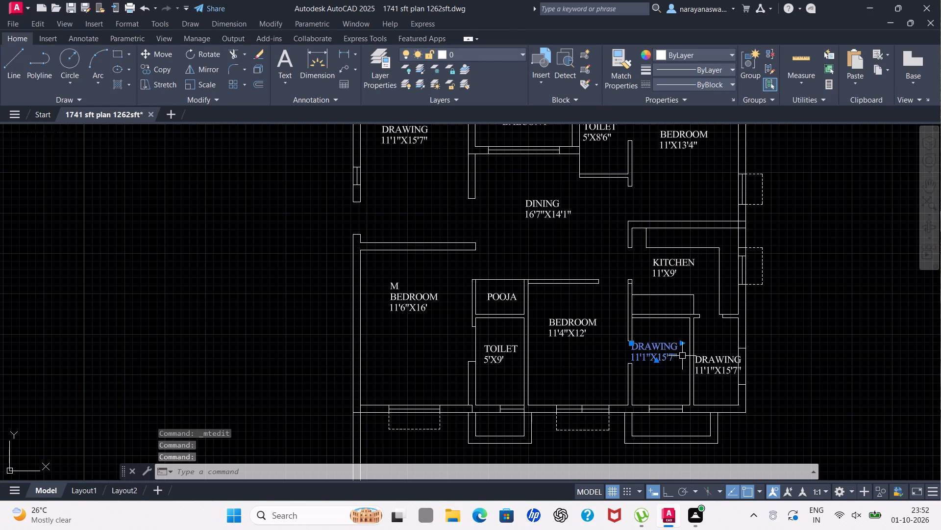
double_click(664, 348)
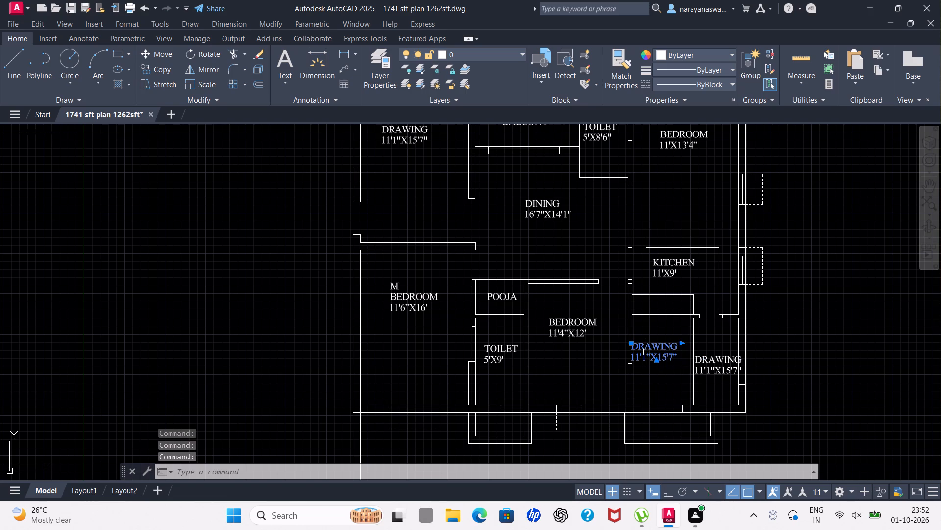
key("Escape")
double_click(663, 352)
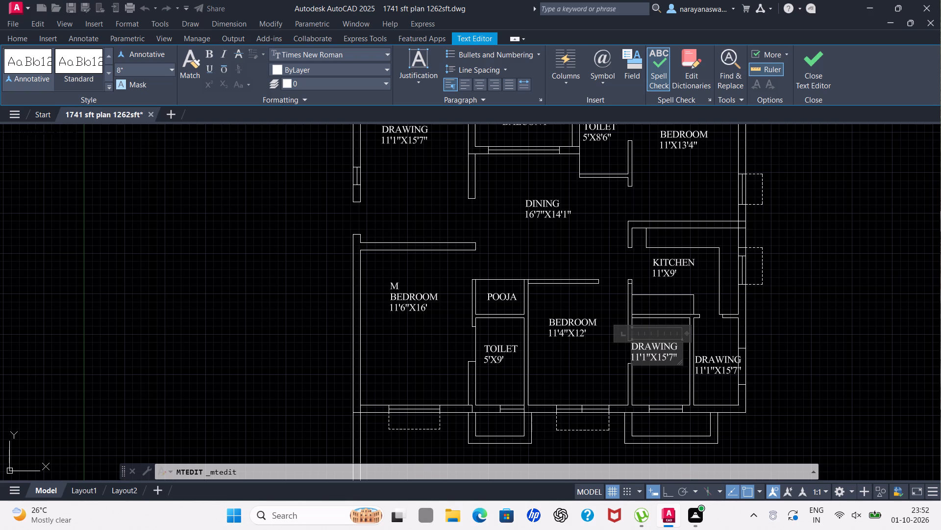
left_click(678, 355)
key("BackSpace")
key("BackSpace")
key("BackSpace")
key("BackSpace")
key("BackSpace")
key("BackSpace")
key("BackSpace")
key("BackSpace")
key("BackSpace")
key("BackSpace")
key("BackSpace")
key("BackSpace")
key("BackSpace")
key("BackSpace")
key("BackSpace")
key("BackSpace")
key("BackSpace")
key("BackSpace")
key("BackSpace")
key("BackSpace")
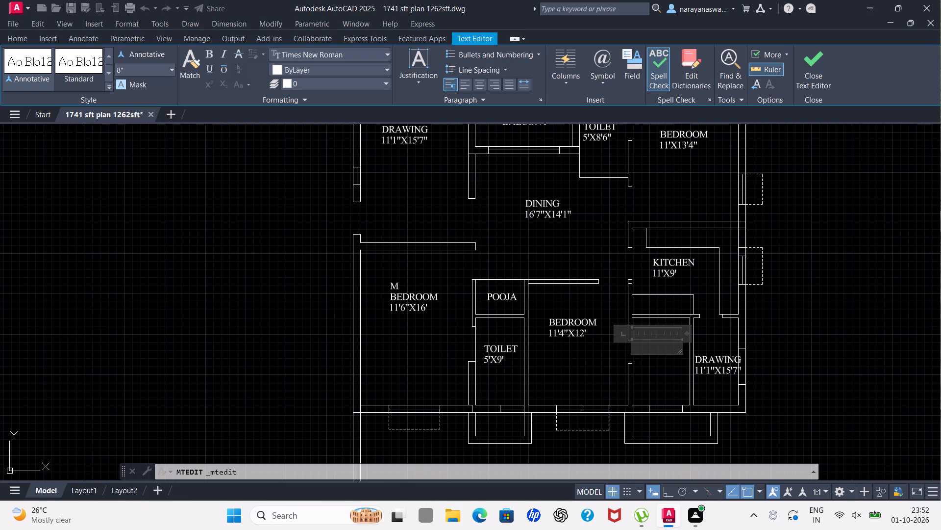
scroll(675, 324, "down", 2)
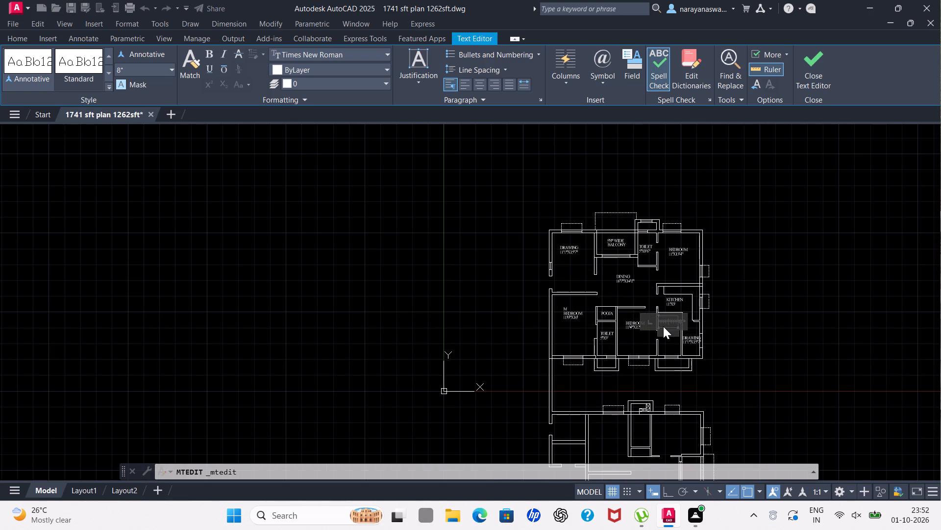
scroll(663, 326, "up", 3)
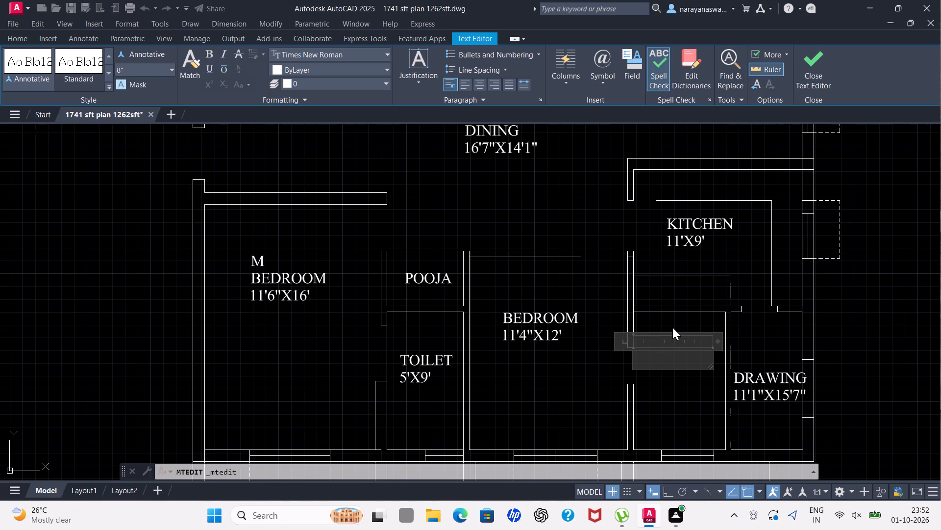
type("TOIL")
type("ET")
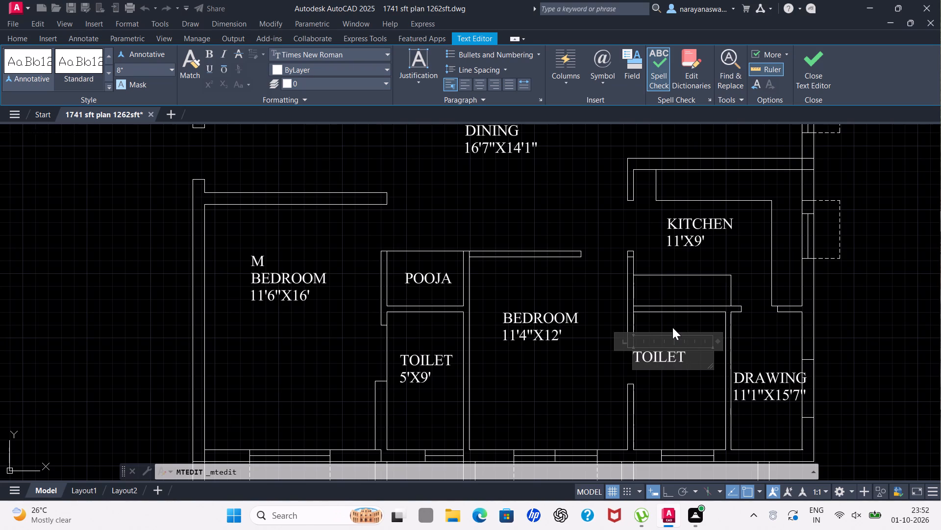
key("Return")
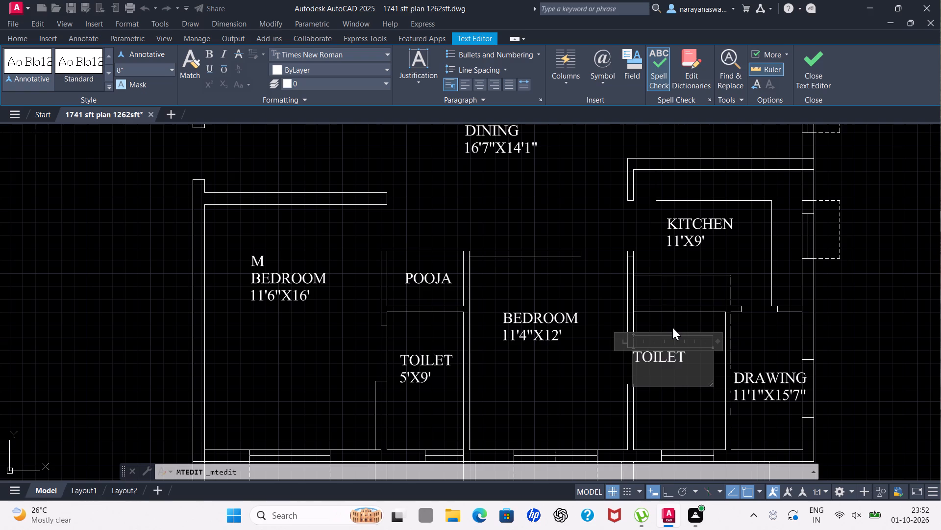
type("5'")
key("x")
type("9'")
left_click(674, 422)
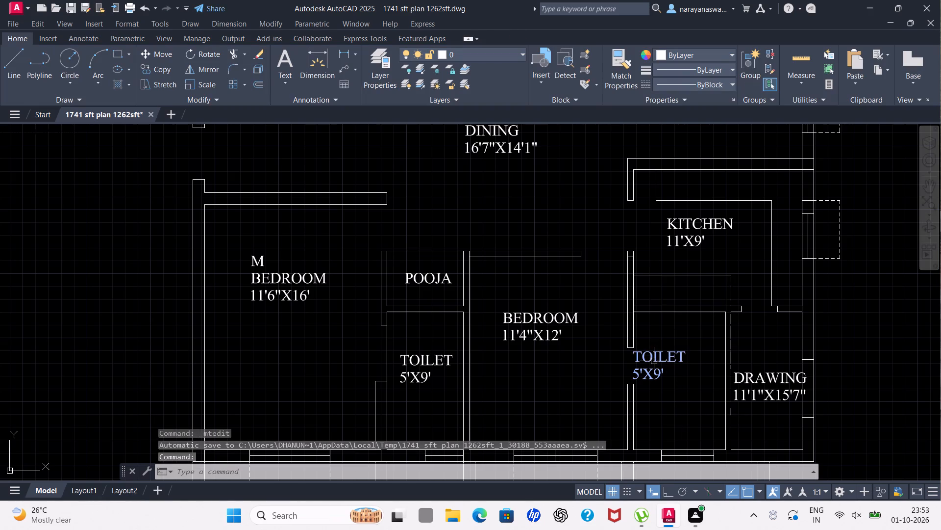
Move the TOILET 5'X9' label below the kitchen sideways so that it sits roughly centred between its room's walls.
left_click(654, 362)
right_click(654, 362)
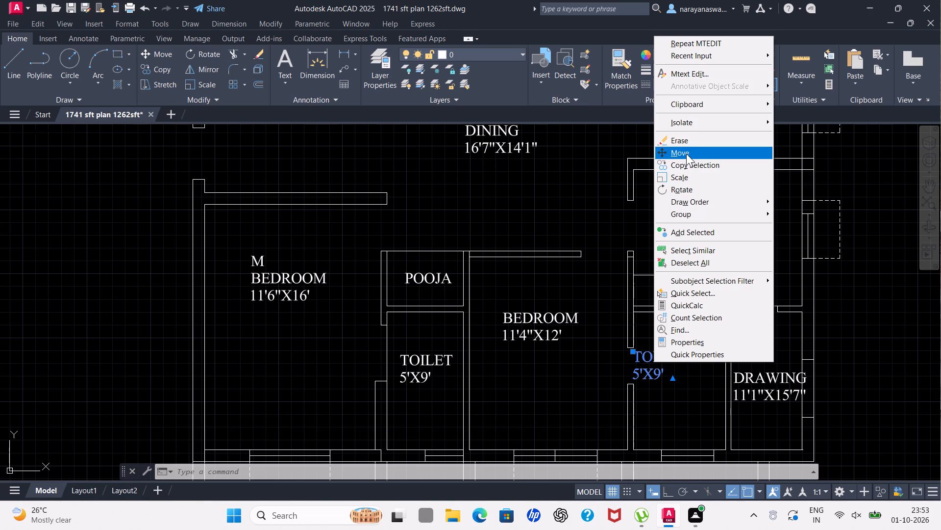
left_click(686, 154)
left_click_drag(654, 360, 671, 360)
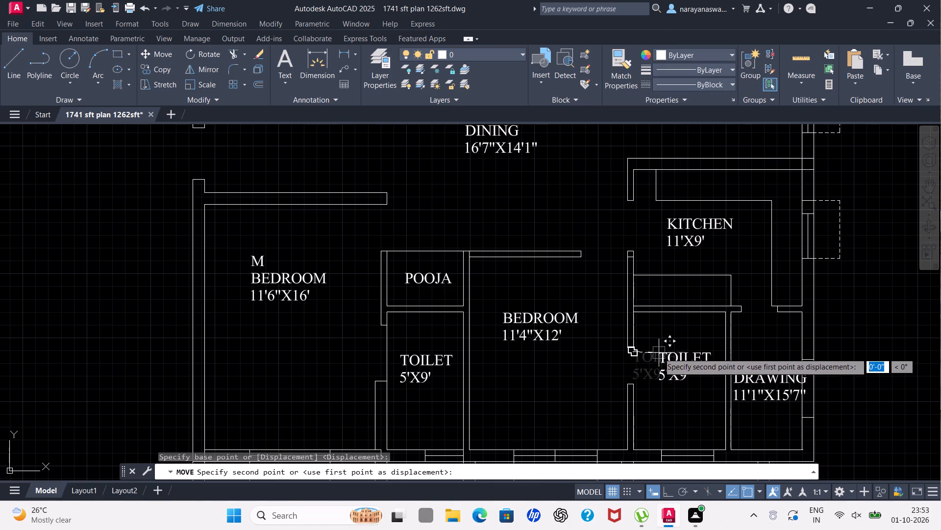
left_click(659, 353)
left_click(651, 359)
right_click(651, 359)
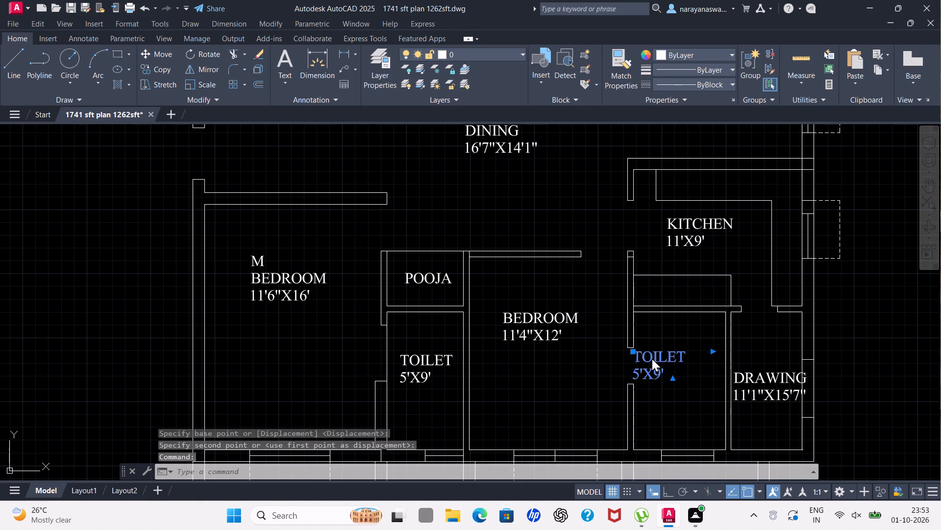
left_click(686, 151)
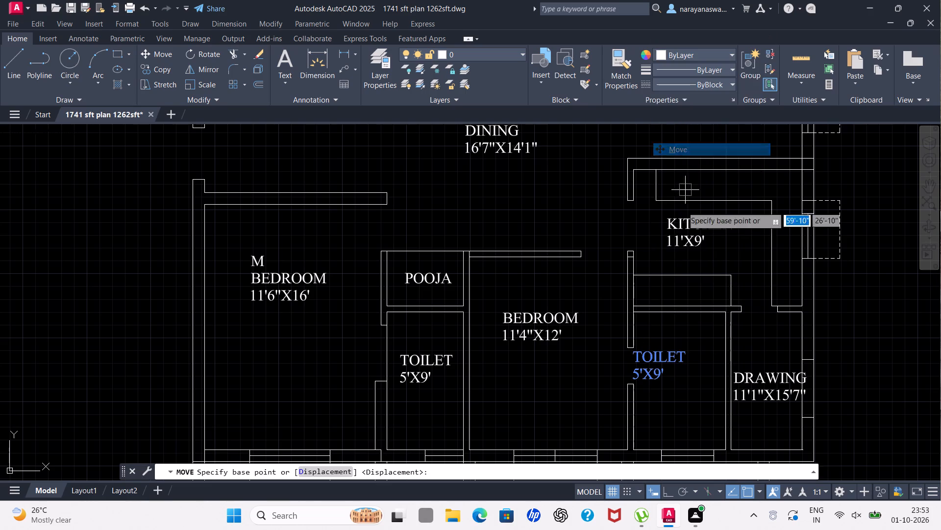
left_click(657, 357)
left_click(679, 348)
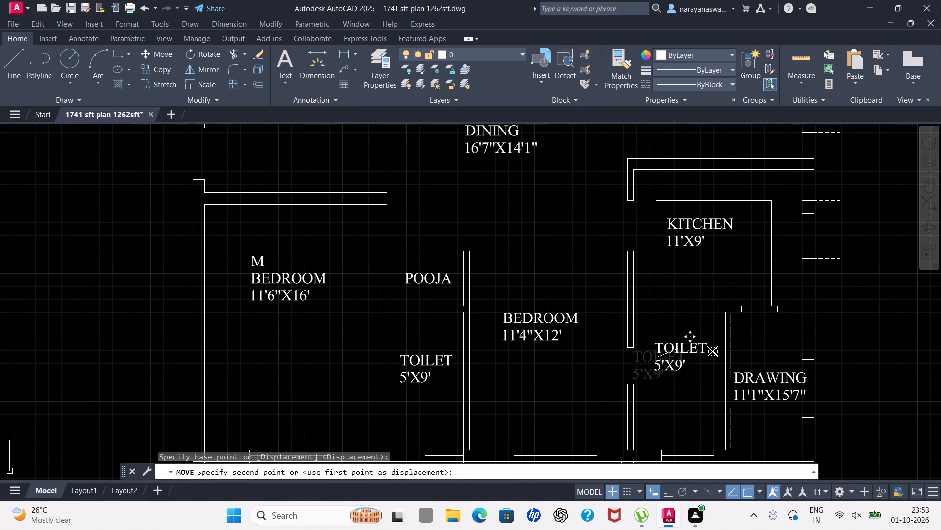
left_click(717, 352)
right_click(717, 352)
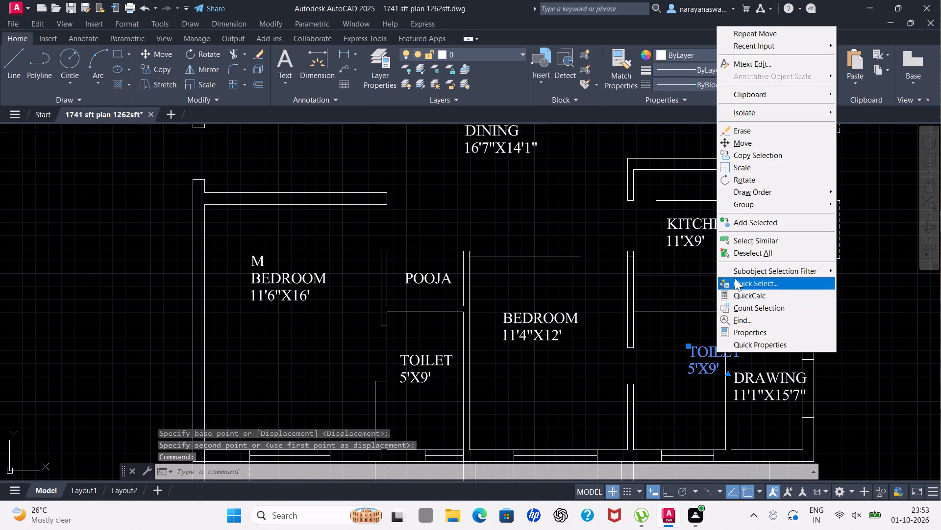
left_click(741, 146)
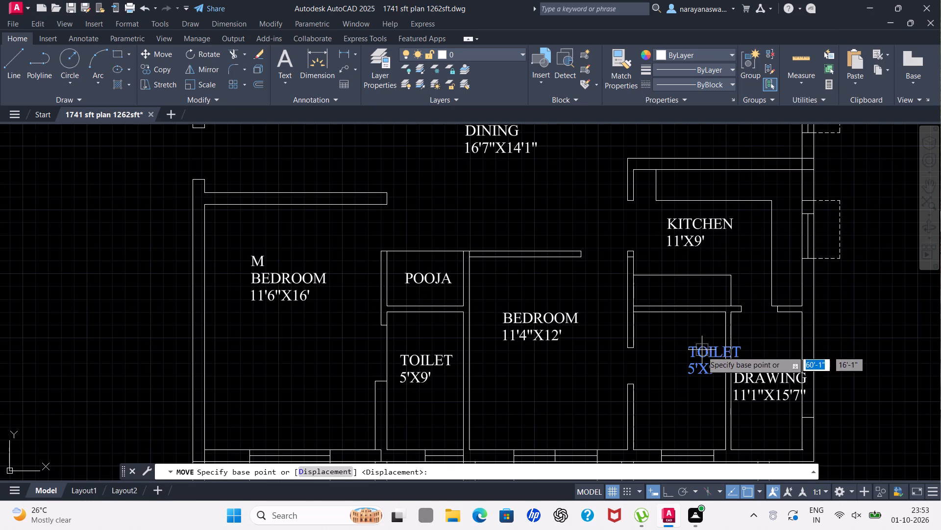
left_click(702, 352)
left_click(664, 354)
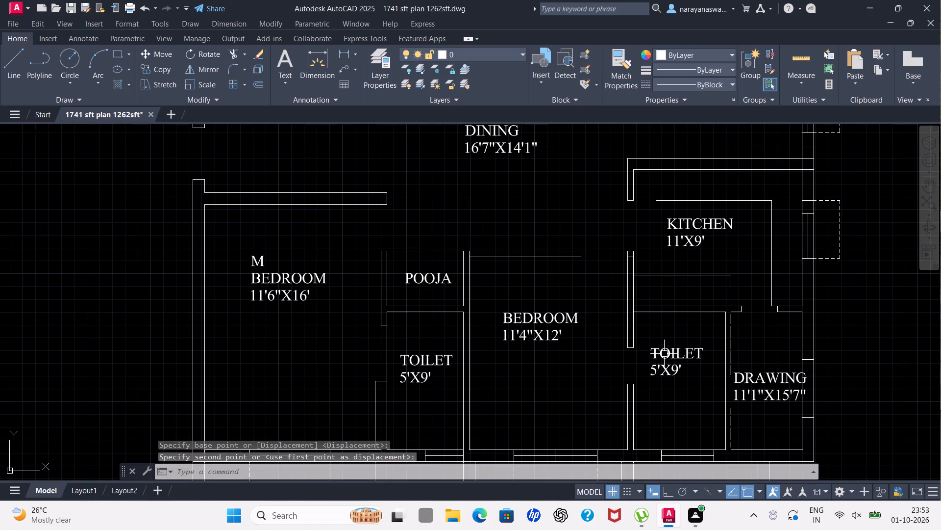
Replace the DRAWING label in the narrow room beside the toilet below the kitchen with 5'8" WIDE UTILITY.
scroll(693, 328, "down", 3)
scroll(725, 357, "up", 3)
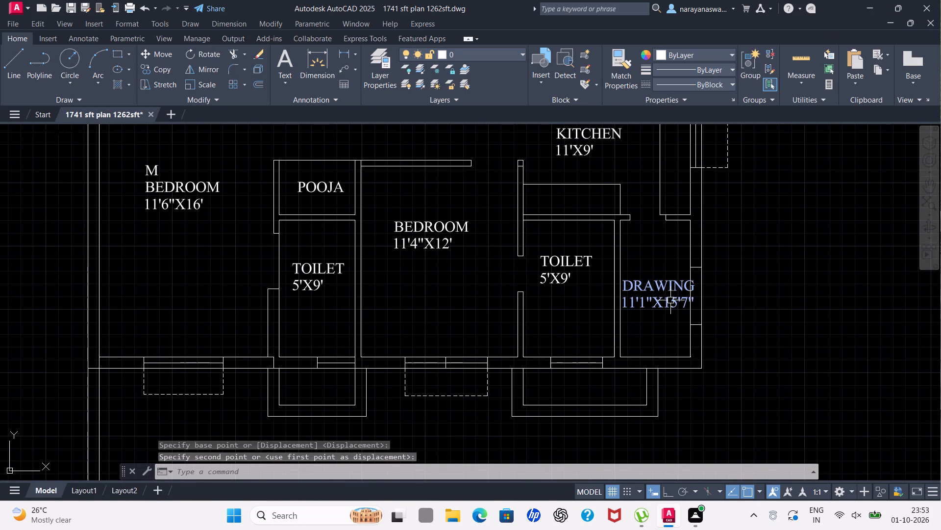
double_click(669, 300)
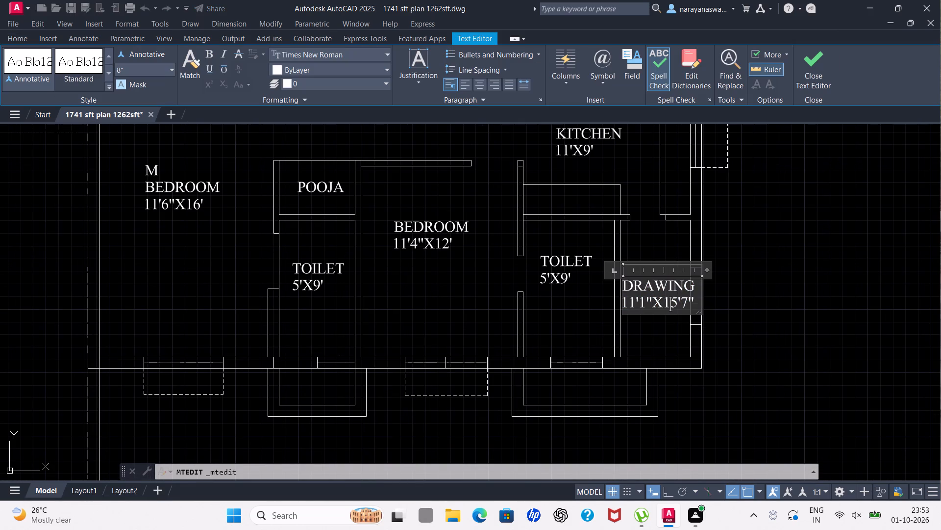
left_click(698, 301)
key("BackSpace")
key("BackSpace")
key("BackSpace")
key("BackSpace")
key("BackSpace")
key("BackSpace")
key("BackSpace")
key("BackSpace")
key("BackSpace")
key("BackSpace")
key("BackSpace")
key("BackSpace")
key("BackSpace")
key("BackSpace")
key("BackSpace")
key("BackSpace")
key("BackSpace")
key("BackSpace")
key("BackSpace")
key("BackSpace")
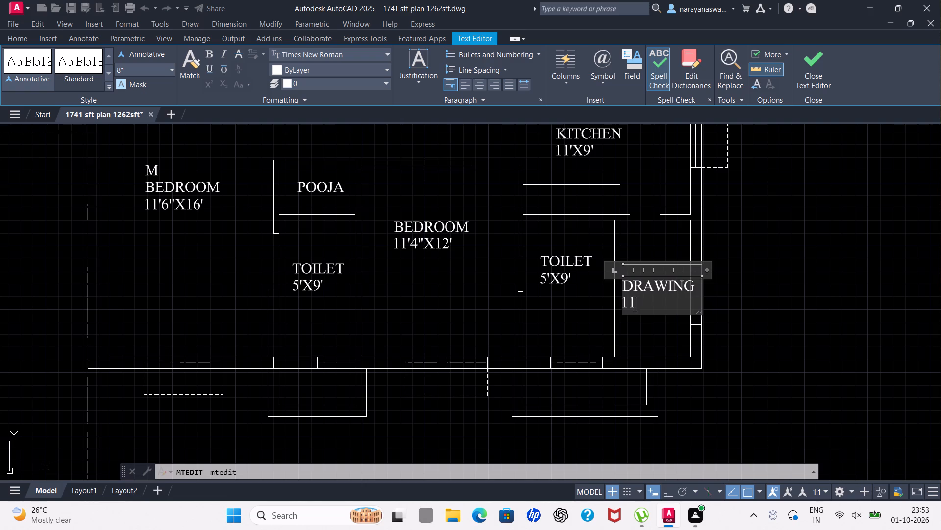
type("5'")
type("8\"")
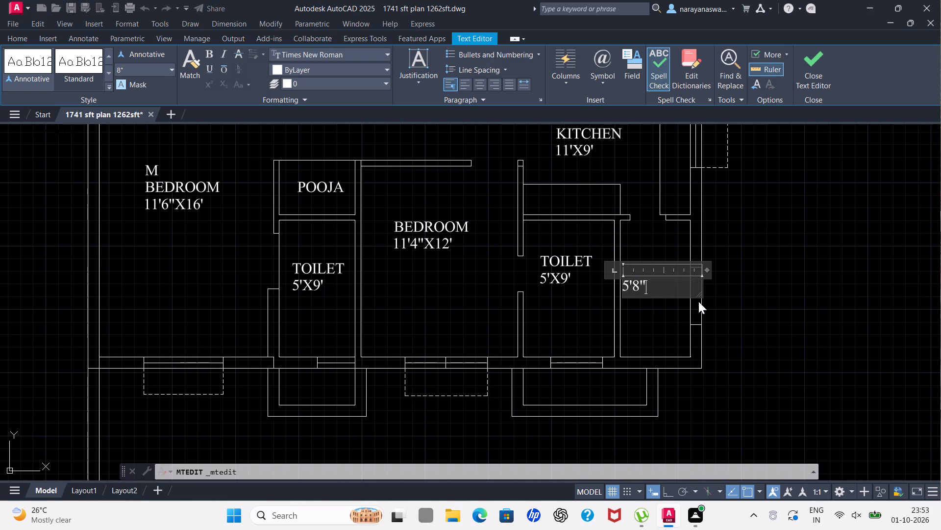
key("space")
type("WIDE")
key("space")
type("UT")
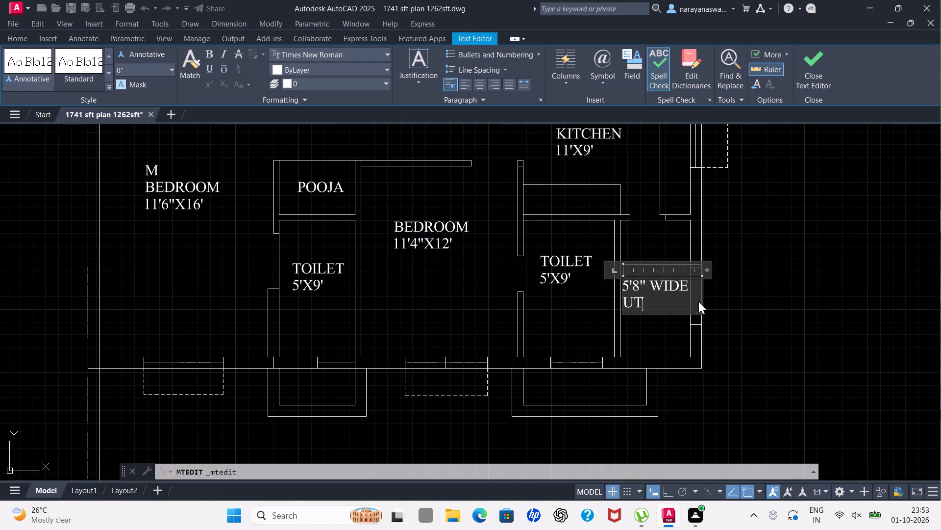
key("i")
type("LITY")
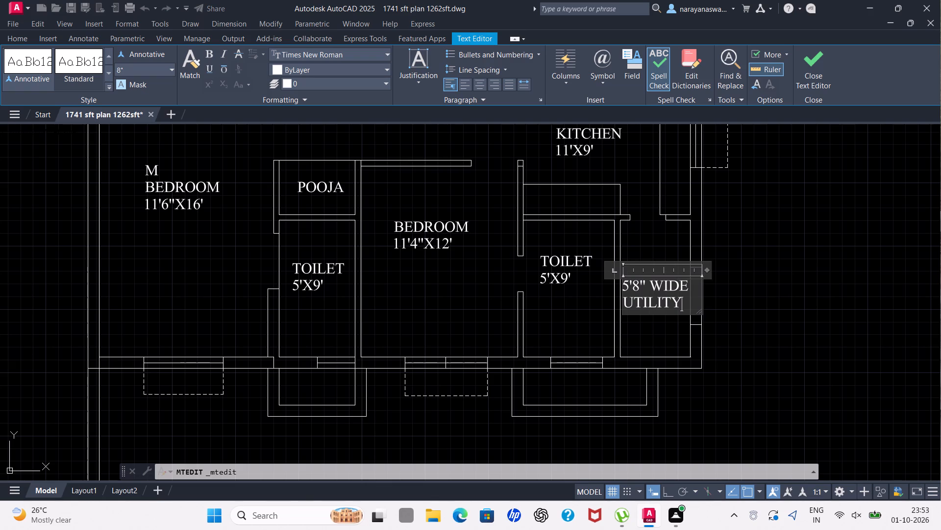
left_click(676, 328)
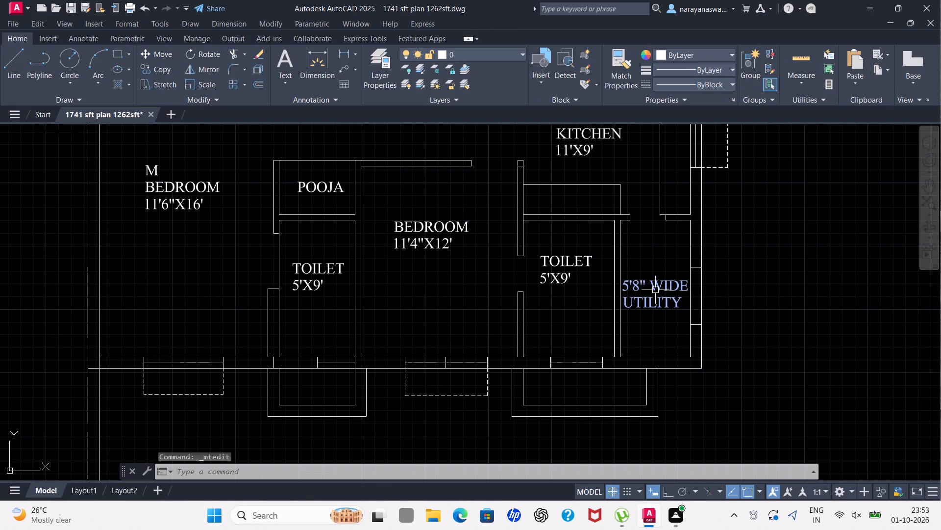
Turn on Ortho mode for drawing straight lines in the shaft below the 5'X9' toilet beside the master bedroom.
scroll(655, 296, "down", 3)
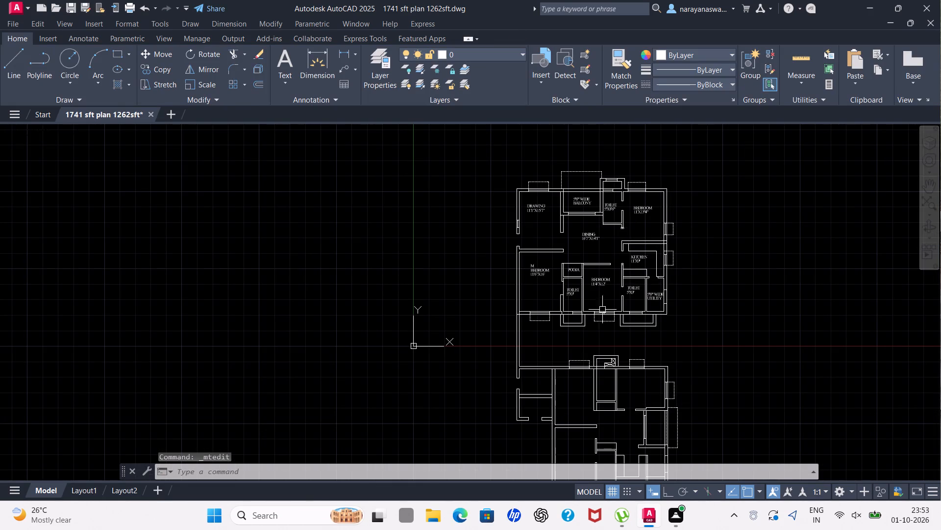
scroll(596, 367, "down", 1)
scroll(595, 391, "up", 1)
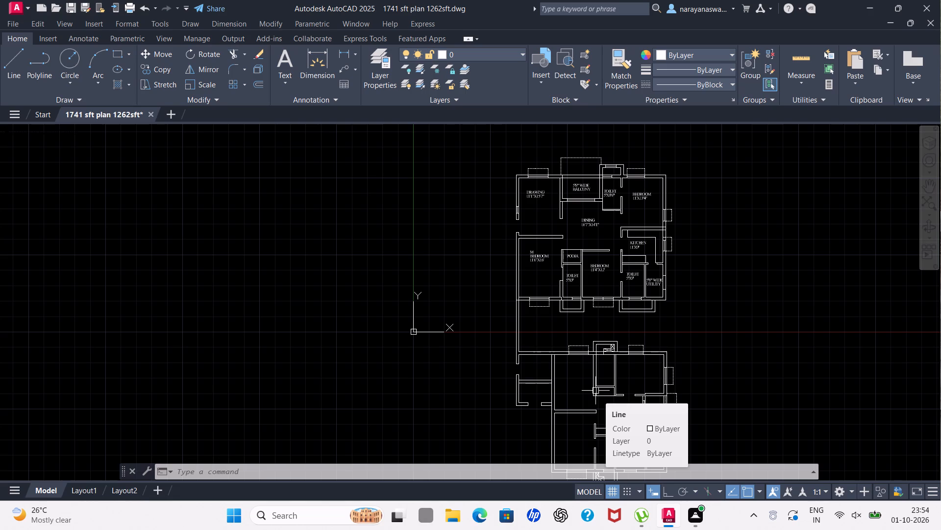
scroll(637, 306, "up", 2)
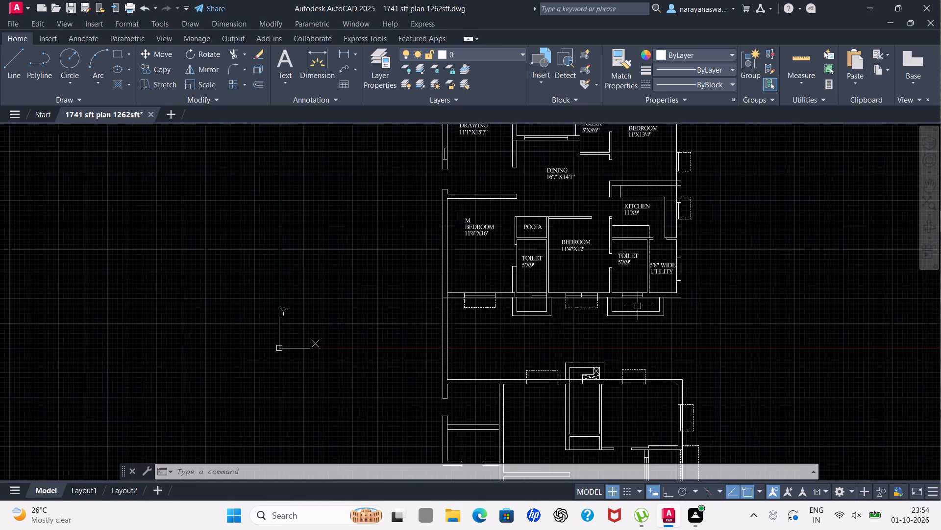
scroll(638, 306, "up", 1)
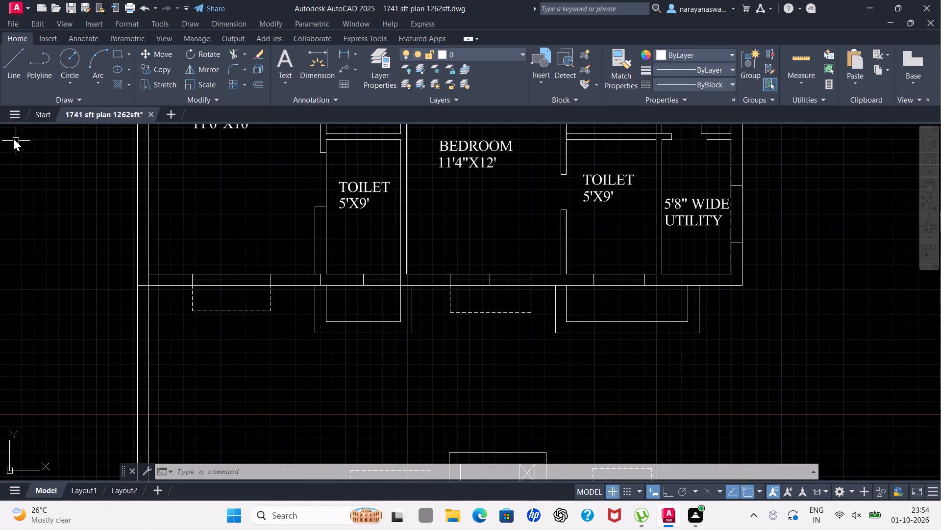
left_click(10, 62)
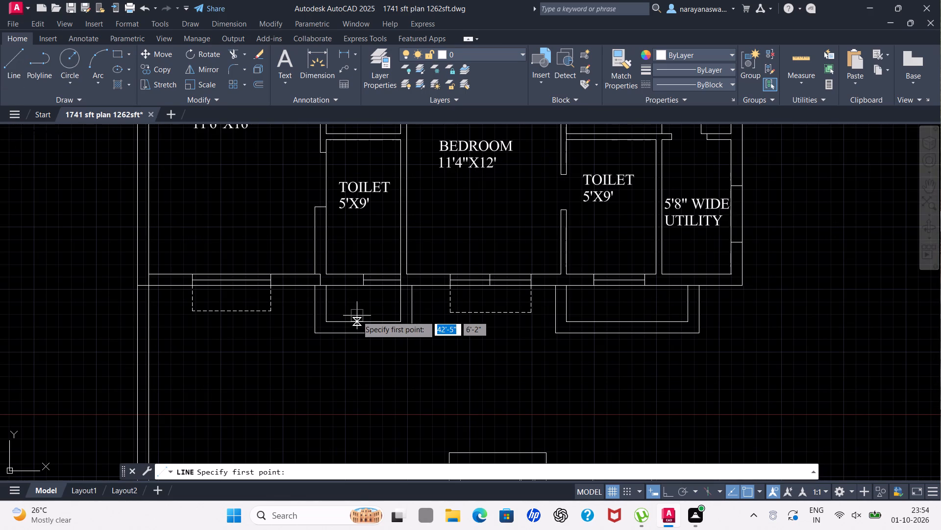
left_click(354, 322)
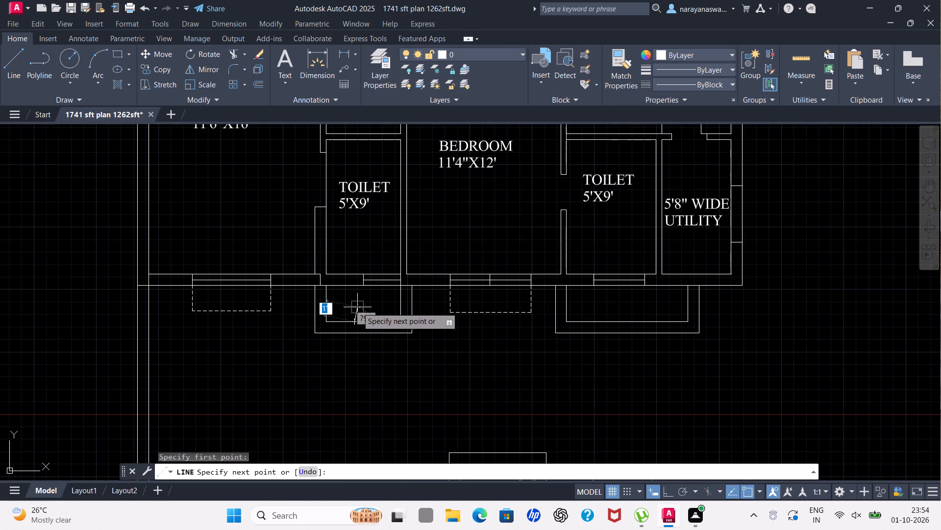
left_click(666, 493)
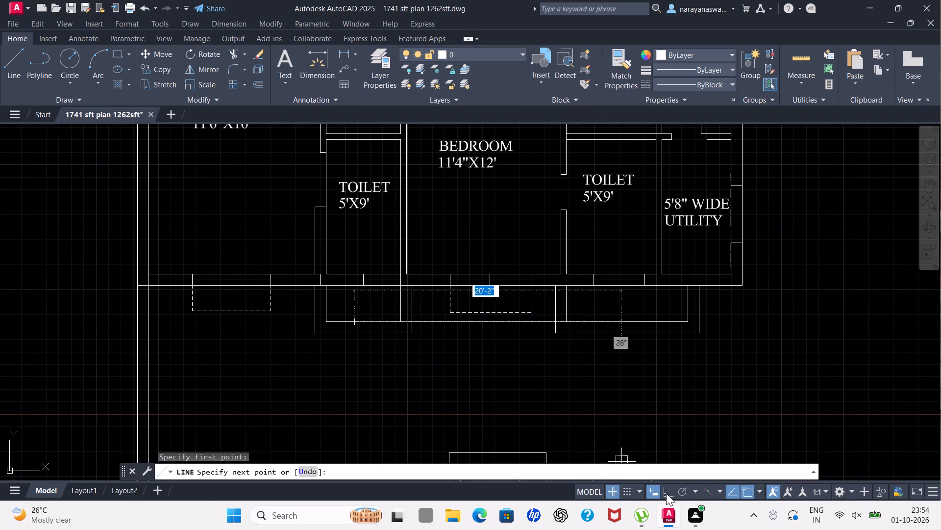
scroll(349, 304, "up", 2)
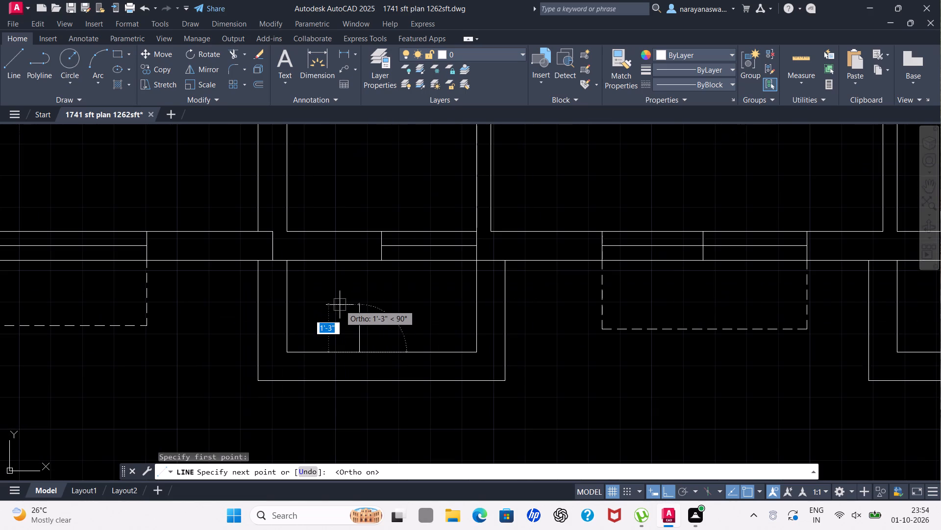
key("Escape")
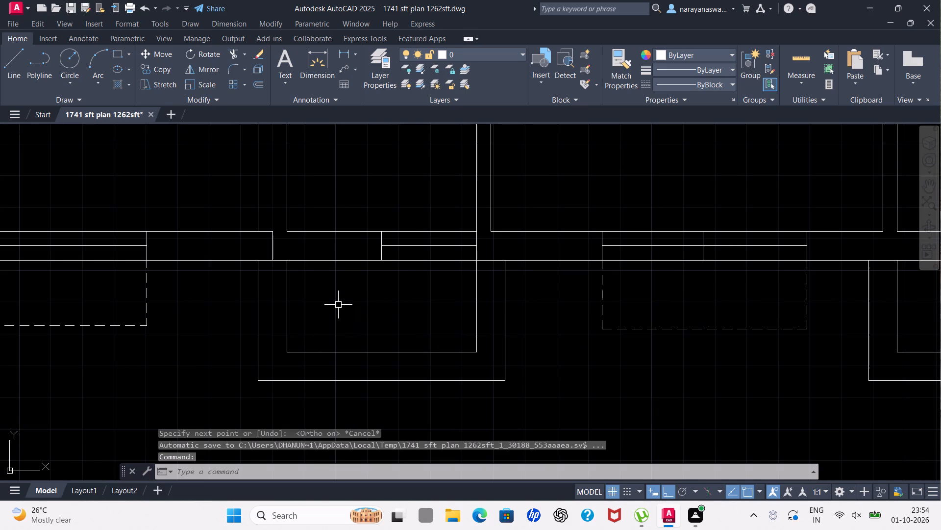
Draw a stepped line in the shaft below the 5'X9' toilet beside the master bedroom, from its inner bottom edge up to the window's near end.
scroll(338, 305, "down", 2)
scroll(296, 308, "up", 1)
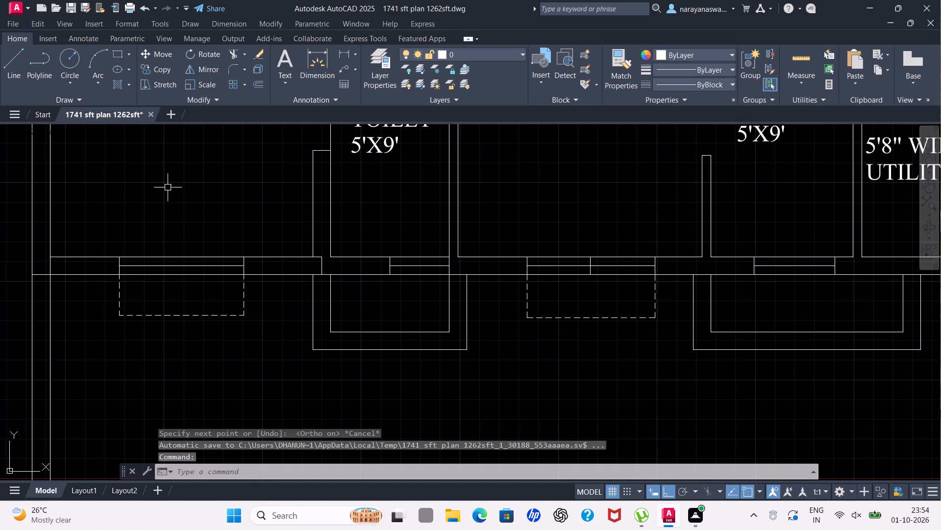
left_click(8, 58)
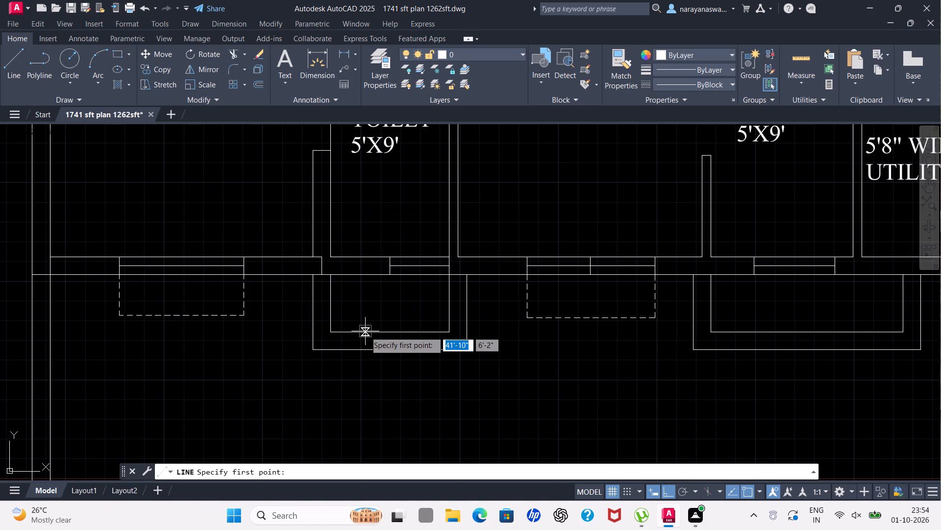
left_click(365, 331)
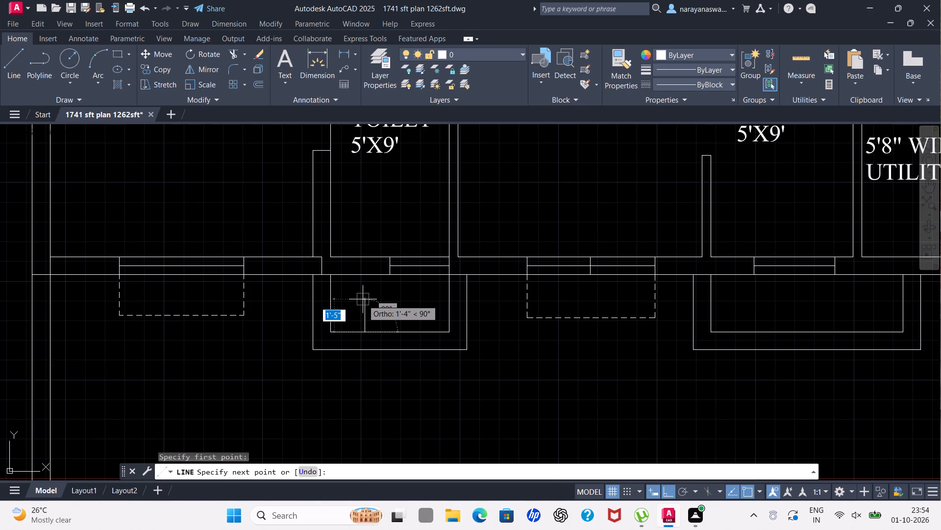
left_click(365, 307)
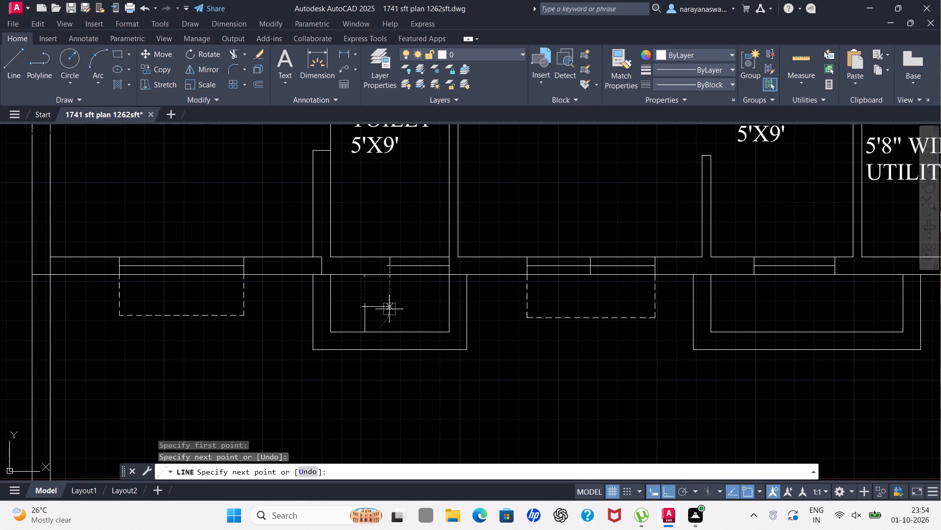
left_click(389, 309)
left_click(392, 276)
key("Escape")
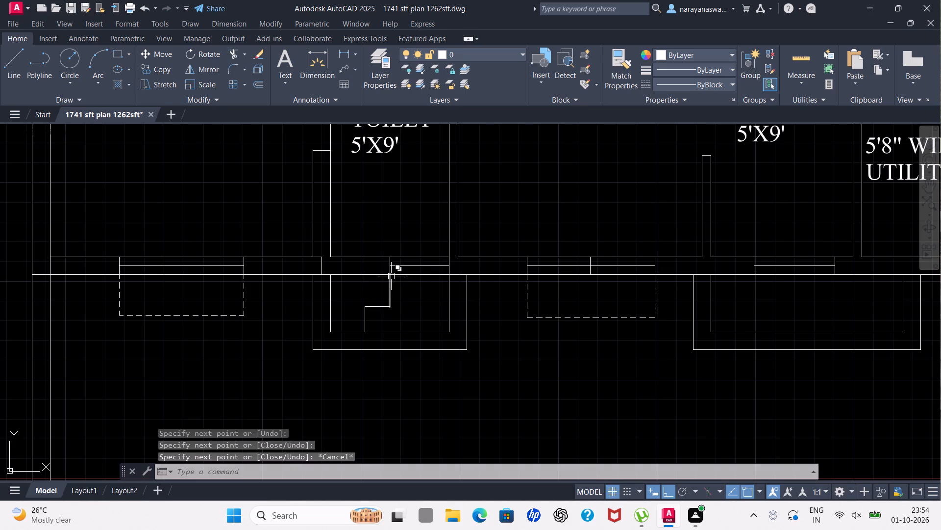
Draw a stepped line in the wider shaft below the other toilet, about 1'-5" up, 1'-1" across, and up to the window's near end.
scroll(391, 276, "down", 3)
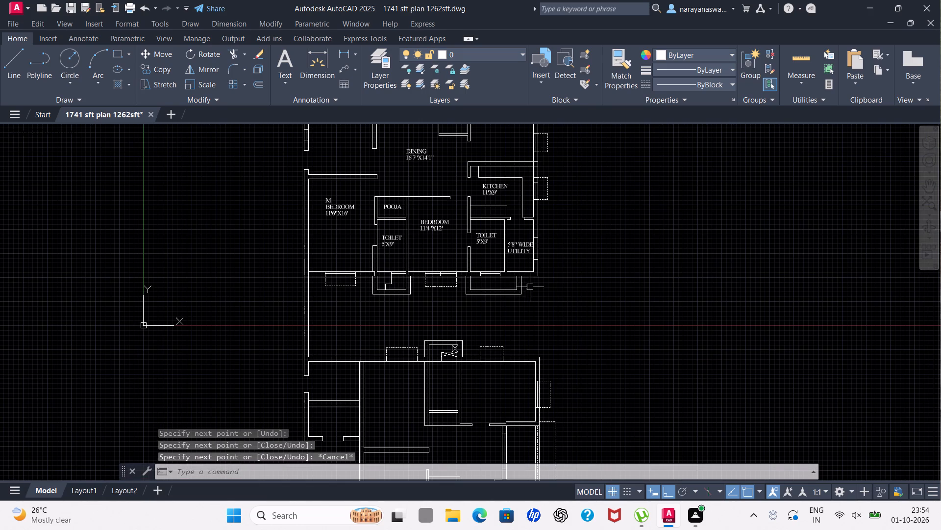
scroll(536, 287, "up", 2)
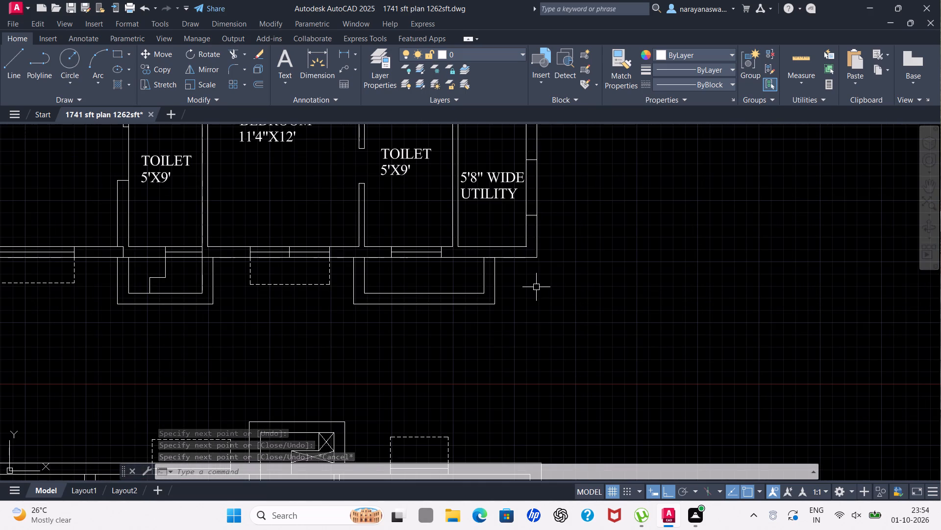
left_click_drag(9, 66, 14, 63)
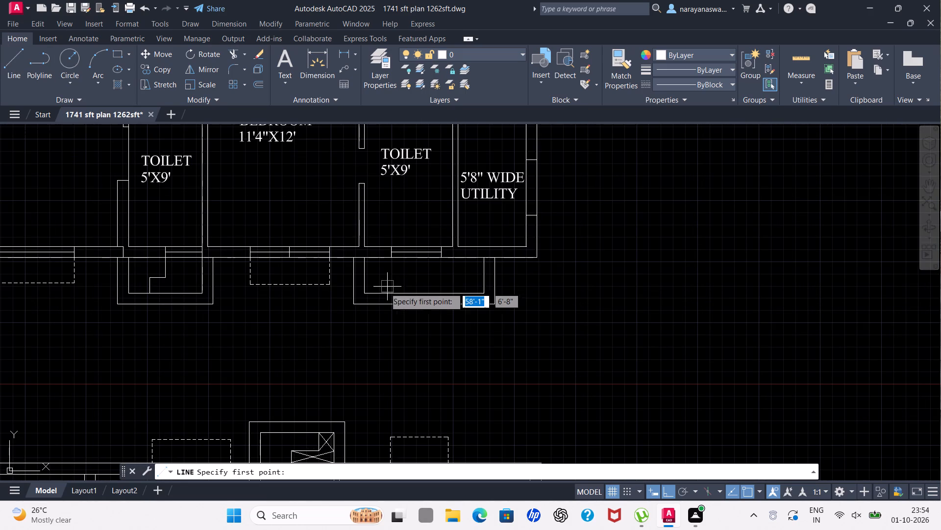
scroll(373, 290, "up", 2)
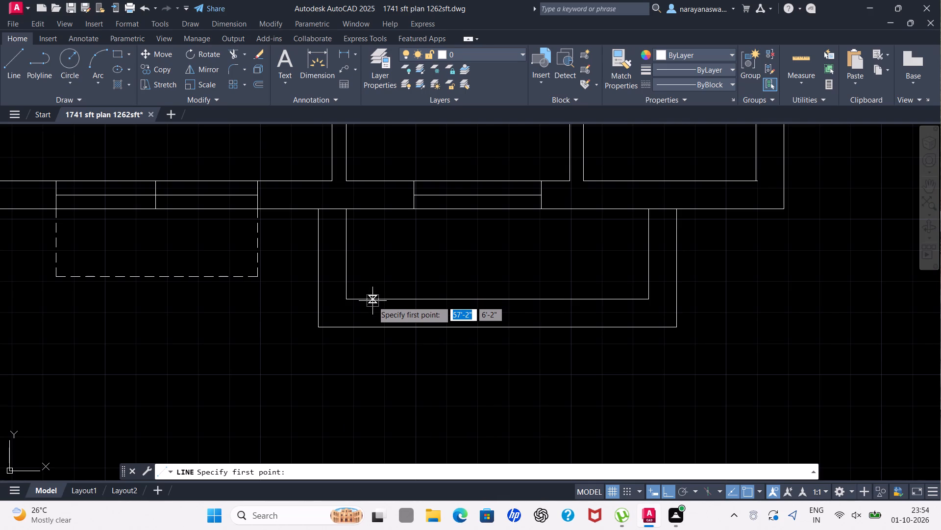
left_click(373, 300)
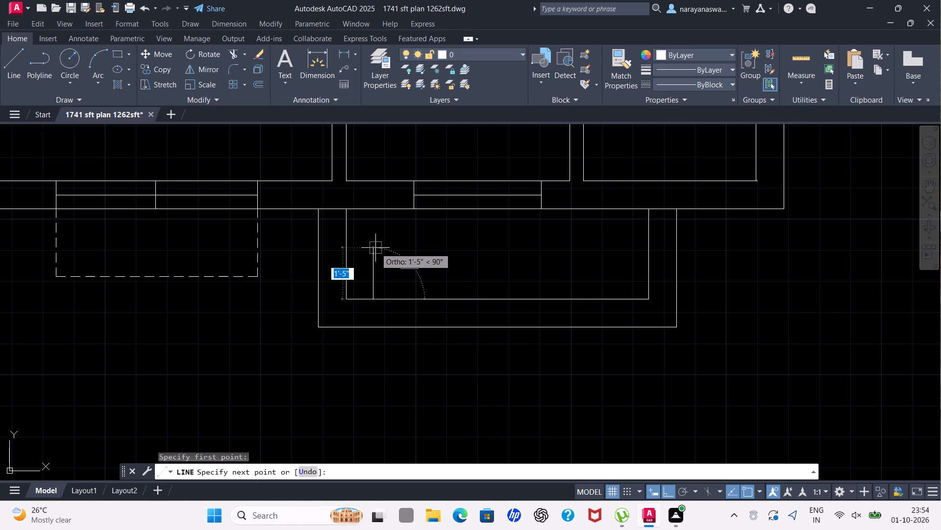
left_click_drag(375, 248, 389, 250)
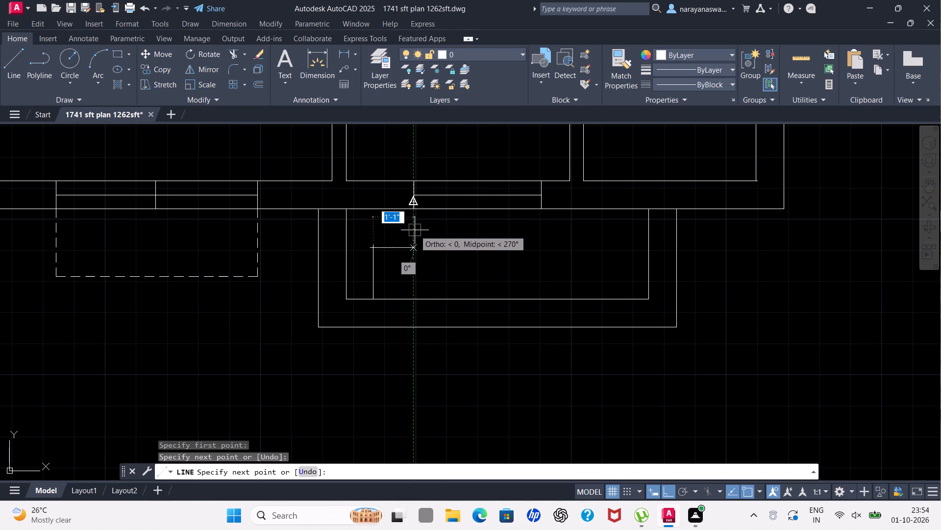
left_click_drag(414, 248, 414, 237)
left_click(416, 208)
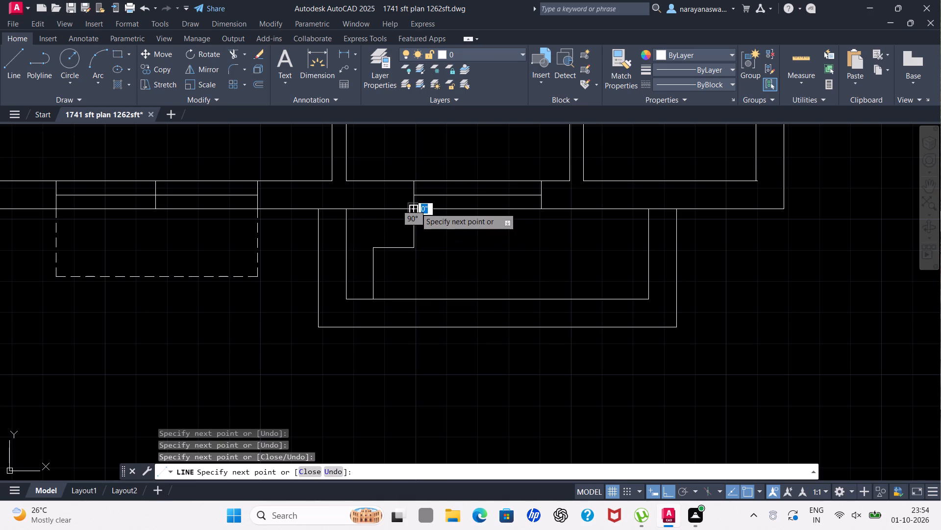
key("Escape")
Draw an L-shaped line in the wider shaft, about 10" down from the outer wall, across to the shaft's inner side wall near the utility.
scroll(430, 228, "down", 2)
key("space")
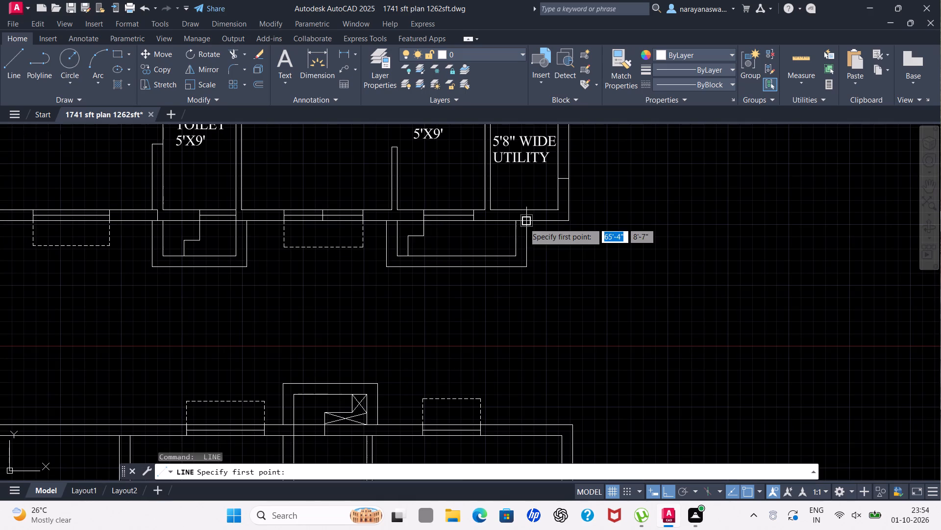
scroll(490, 222, "up", 2)
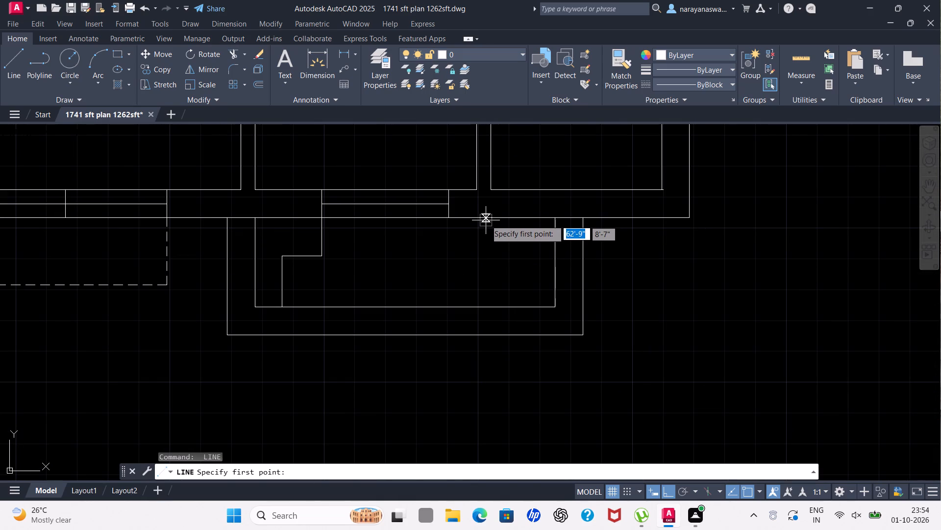
left_click(486, 218)
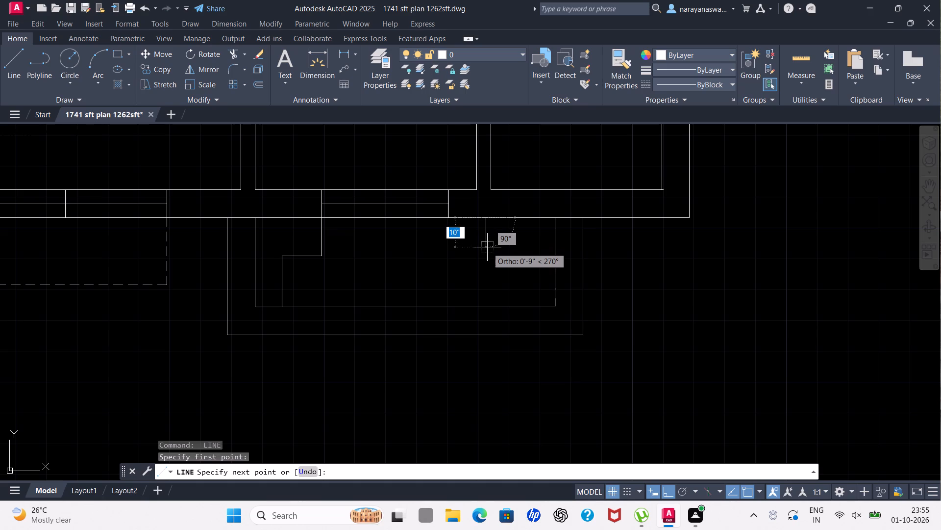
left_click(487, 247)
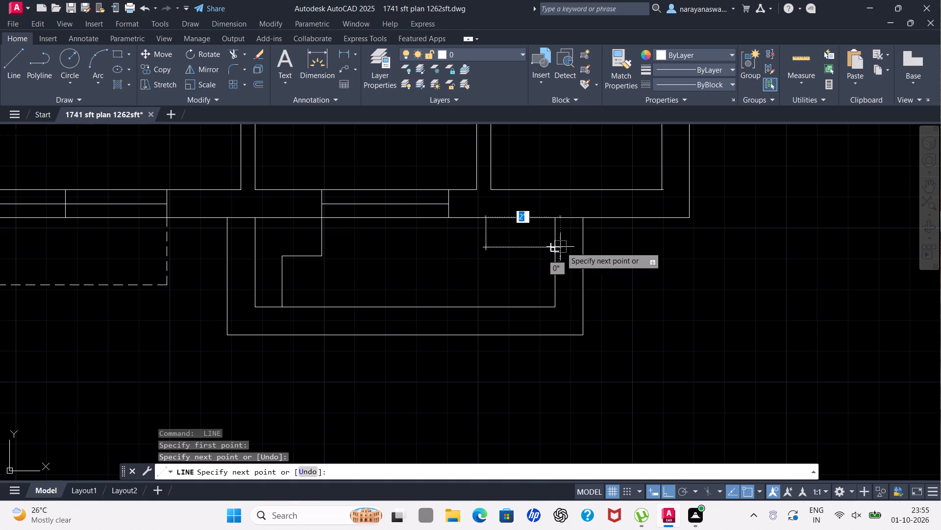
left_click(552, 251)
key("Escape")
scroll(550, 251, "down", 2)
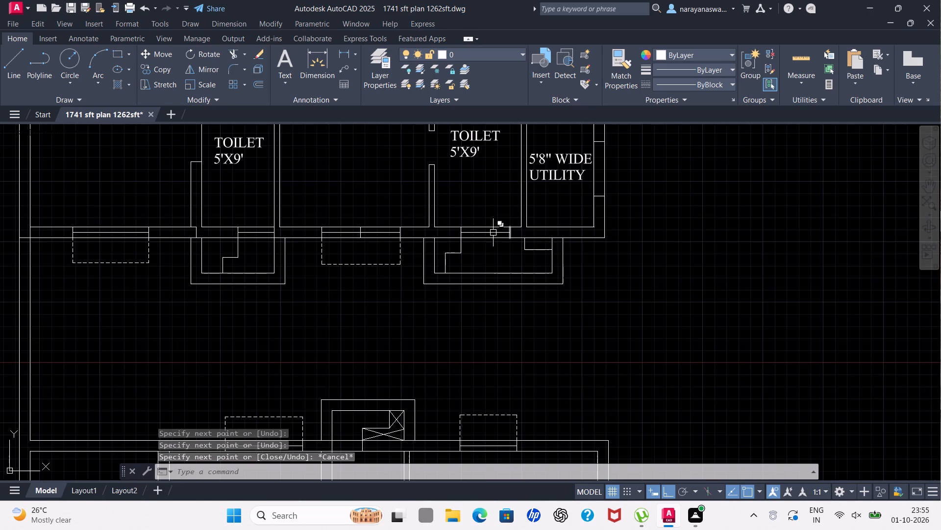
Draw two crossing diagonals over the upper part of the stepped duct in the shaft below the 5'X9' toilet beside the master bedroom.
scroll(421, 250, "down", 2)
scroll(327, 243, "up", 1)
scroll(353, 254, "down", 3)
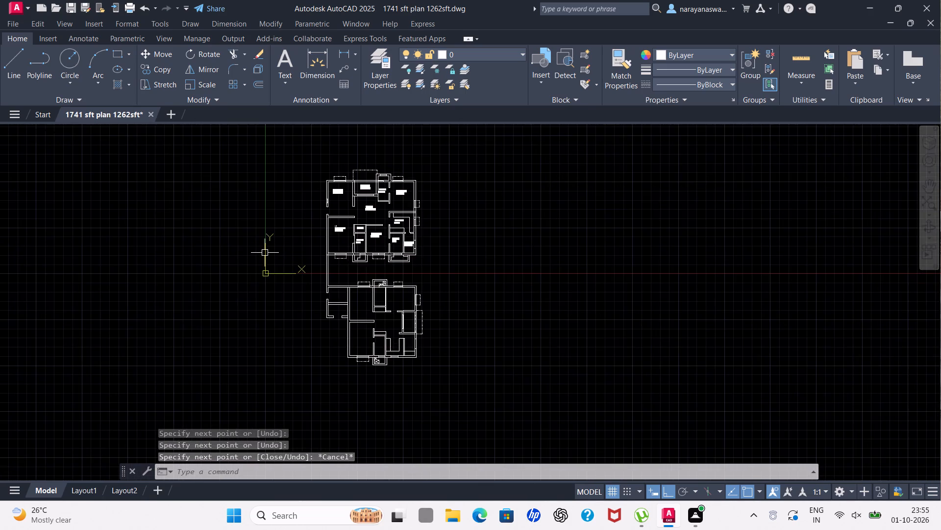
scroll(265, 253, "up", 3)
scroll(460, 285, "down", 2)
scroll(509, 284, "up", 3)
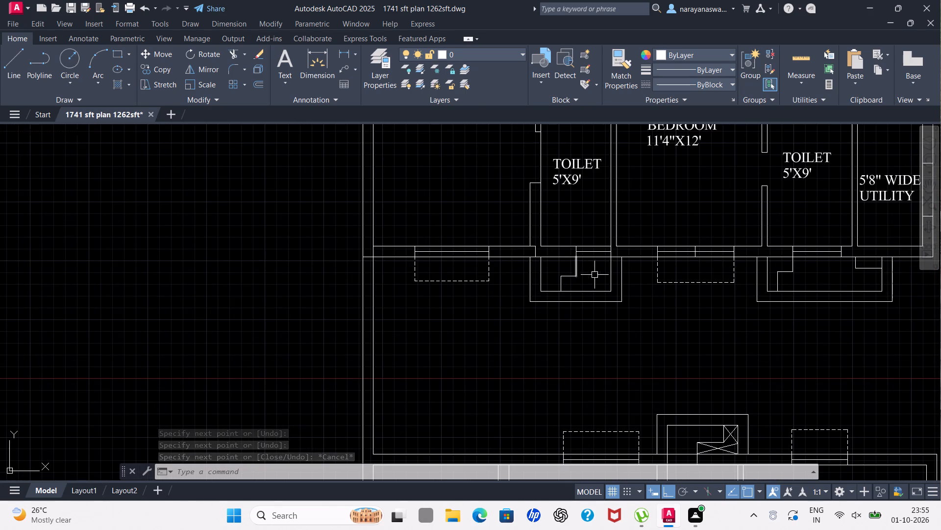
key("space")
scroll(593, 263, "up", 2)
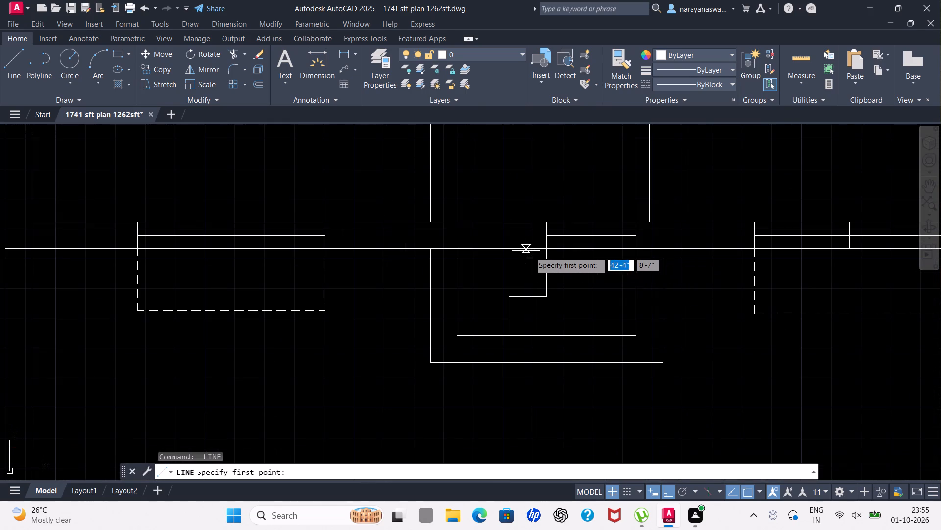
left_click(543, 251)
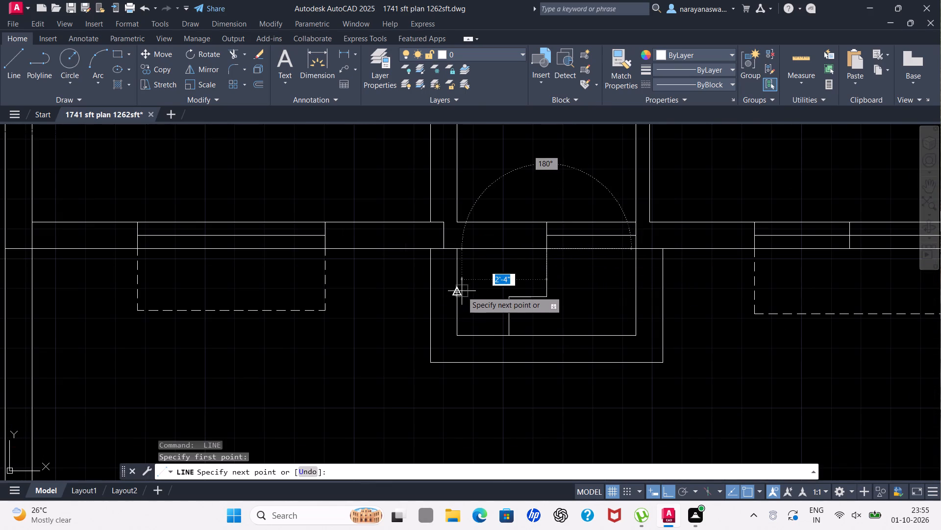
left_click(460, 296)
key("space")
key("space")
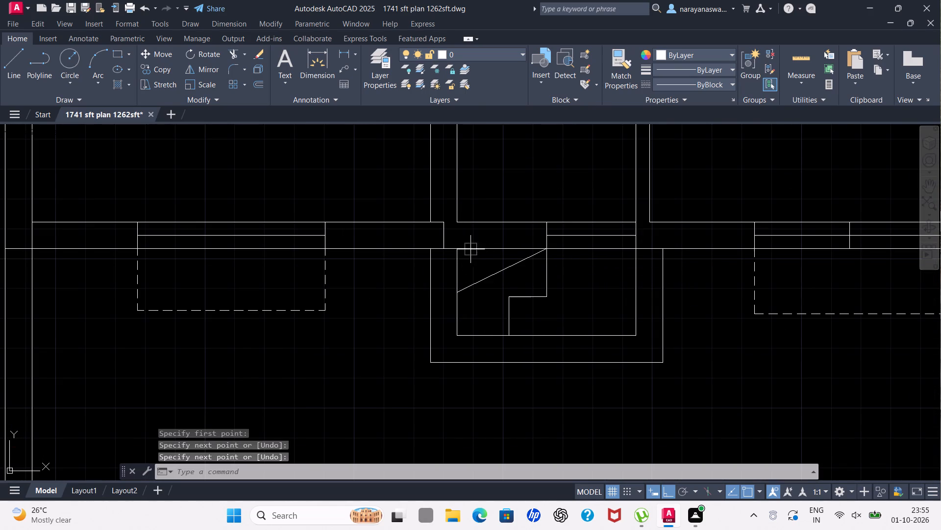
left_click(459, 253)
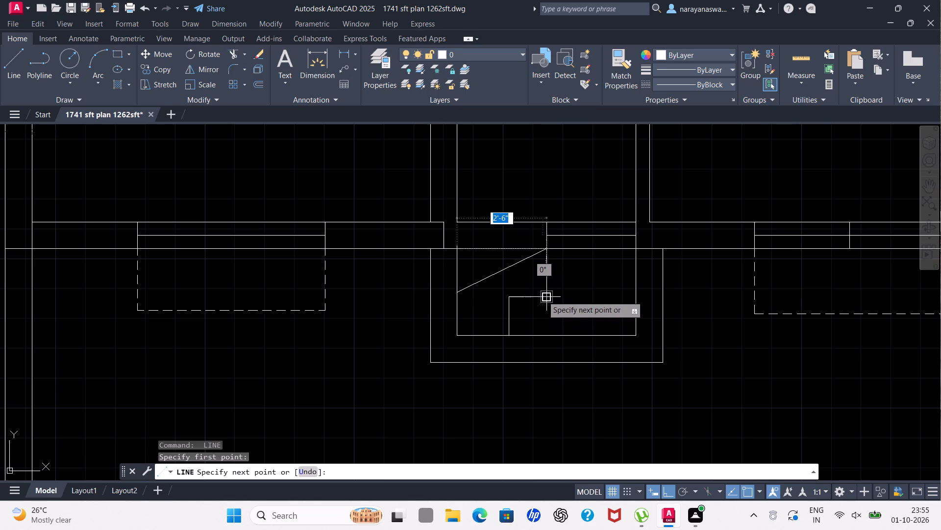
left_click(542, 293)
key("space")
Draw two crossing diagonals over the narrower lower part of the same stepped duct, down to the shaft's inner bottom edge.
key("space")
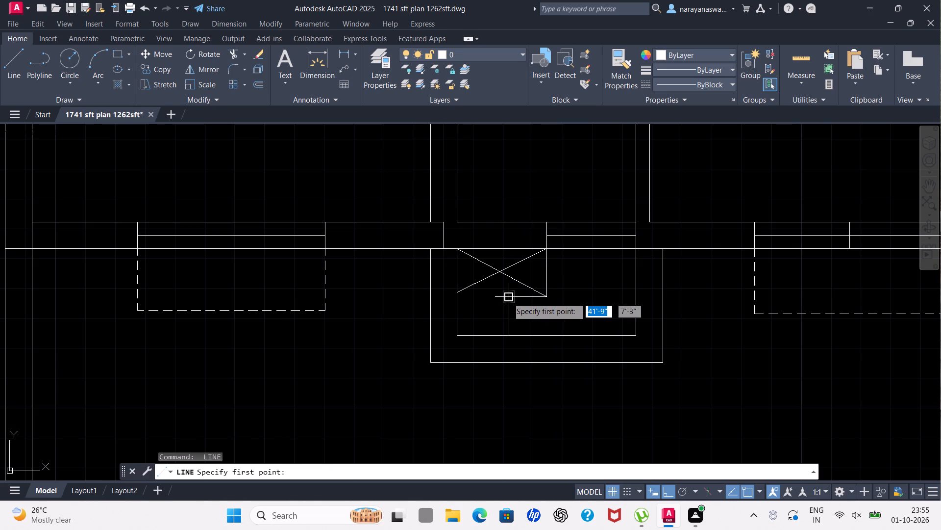
left_click_drag(508, 297, 503, 303)
left_click(456, 332)
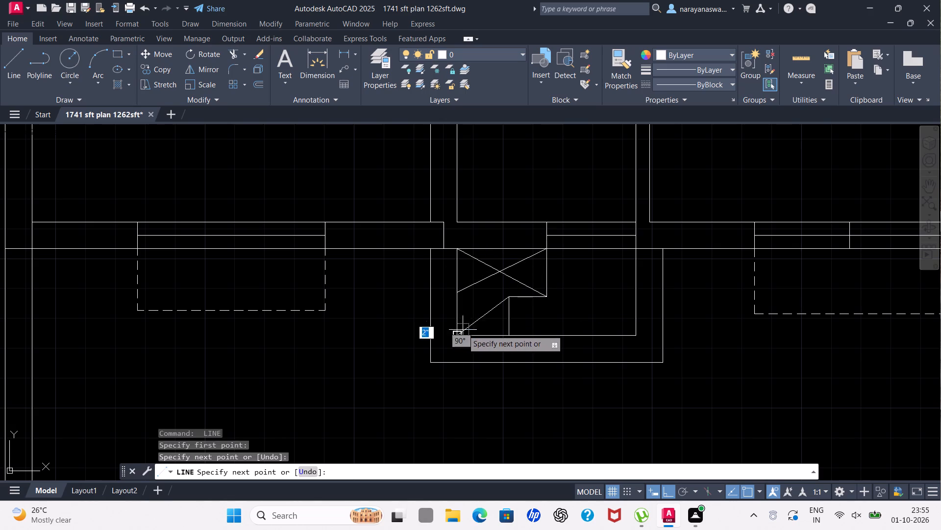
key("space")
key("space")
left_click(505, 333)
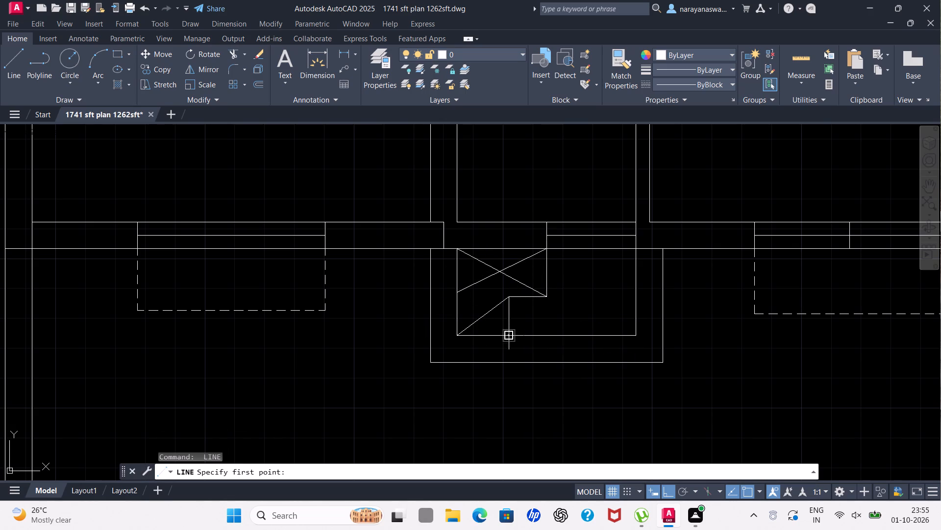
left_click(456, 294)
key("space")
Draw two crossing diagonals over the upper part of the stepped duct in the wider shaft below the 5'X9' toilet beside the utility.
scroll(548, 294, "down", 3)
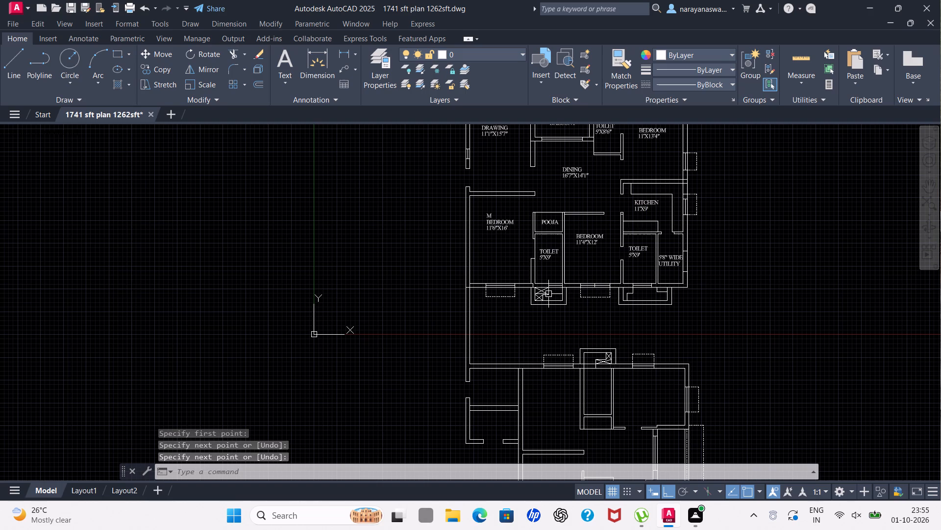
scroll(548, 294, "down", 1)
scroll(711, 281, "up", 2)
scroll(485, 316, "up", 2)
key("space")
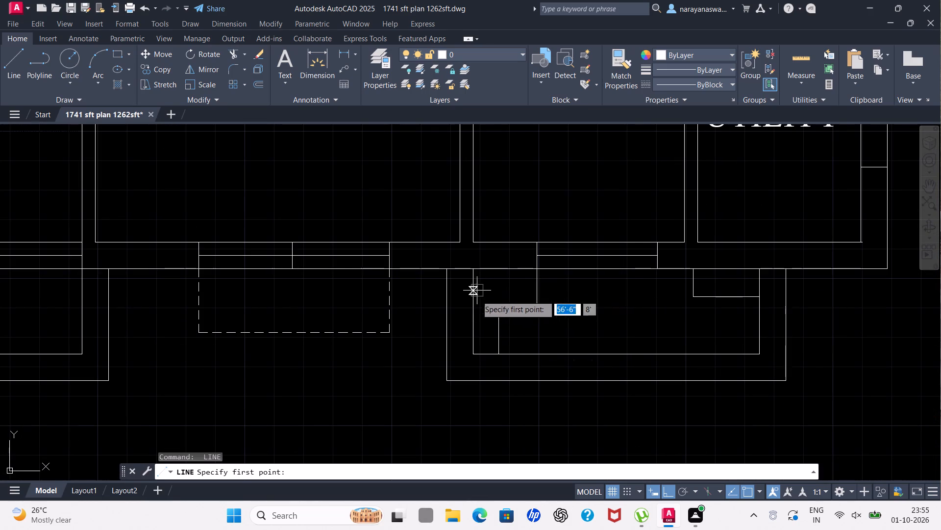
left_click(537, 273)
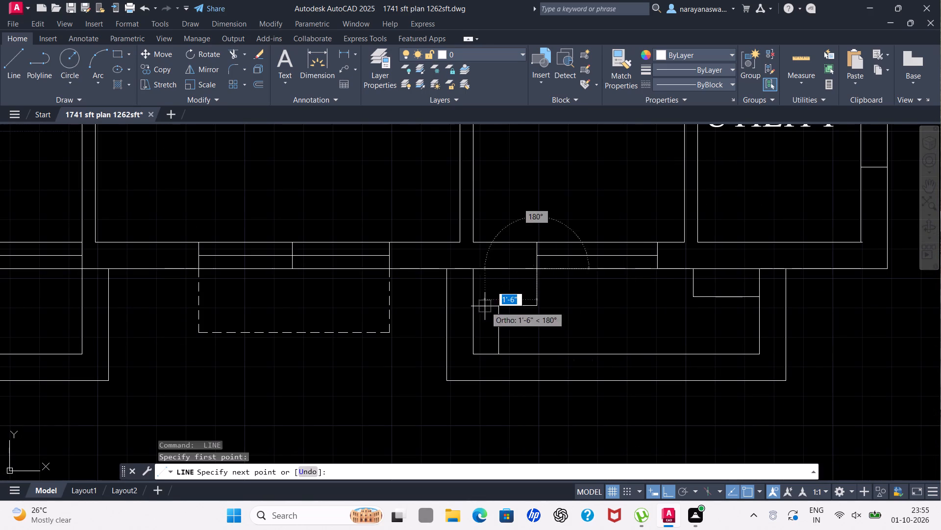
left_click(470, 307)
key("space")
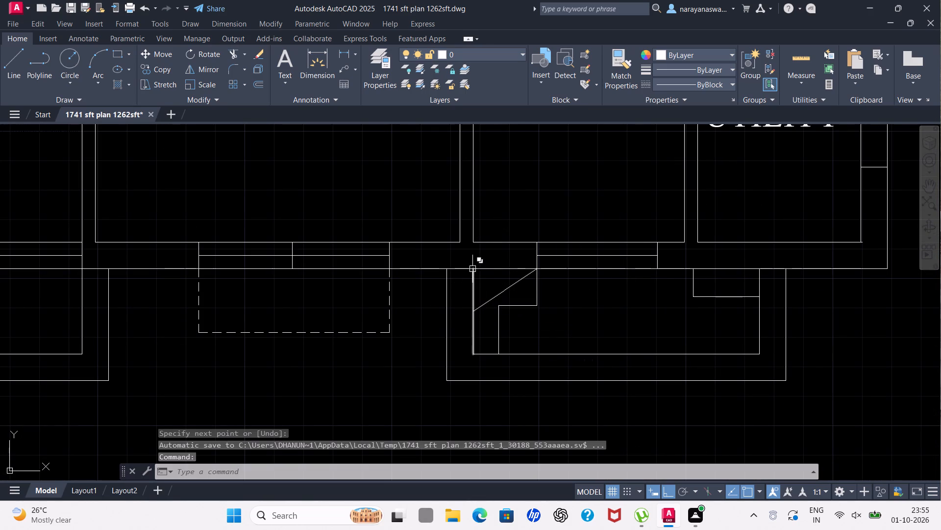
key("space")
left_click_drag(473, 270, 486, 278)
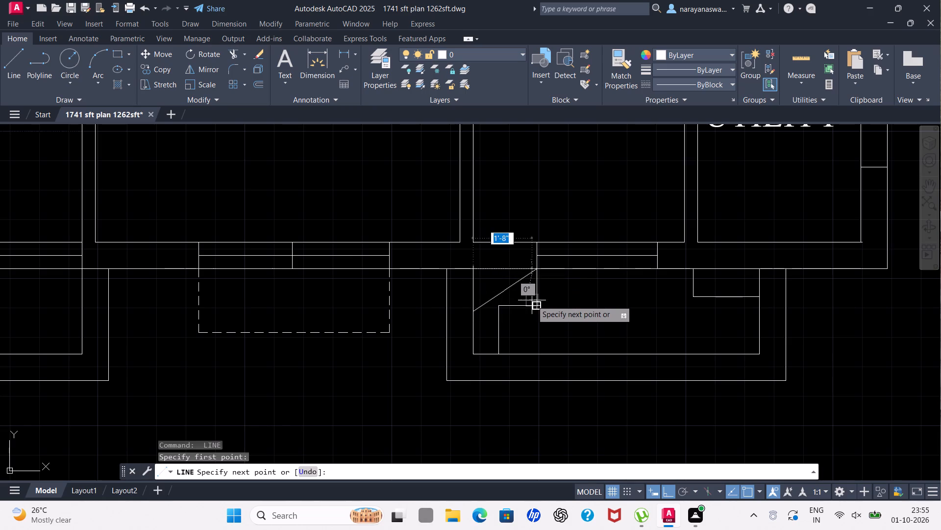
left_click(532, 300)
key("space")
Draw two crossing diagonals over the narrower lower part of the stepped duct in the wider shaft.
scroll(493, 308, "up", 2)
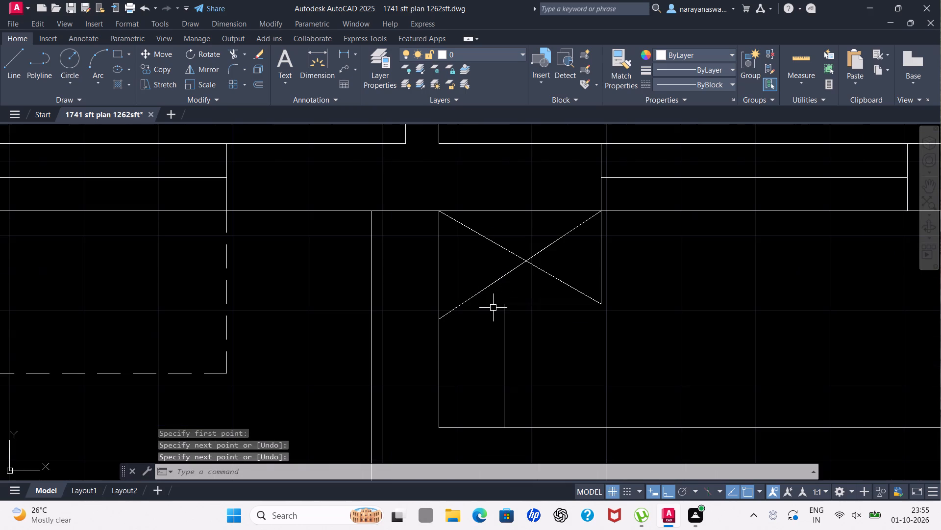
key("space")
left_click(503, 303)
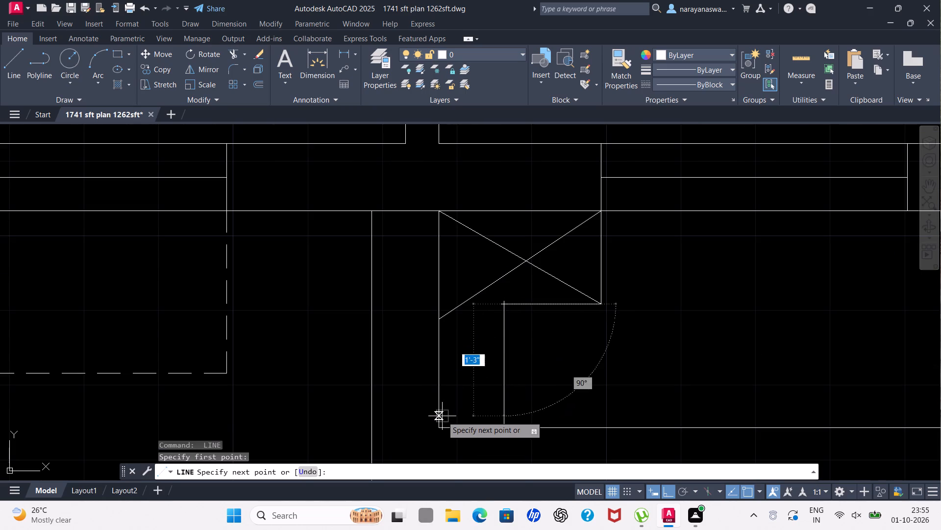
left_click(439, 424)
key("space")
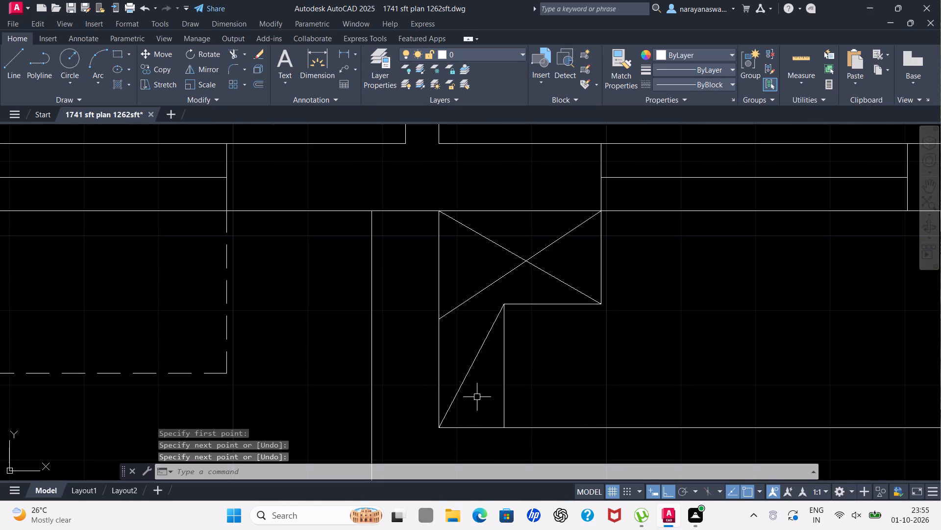
key("space")
left_click_drag(501, 429, 495, 420)
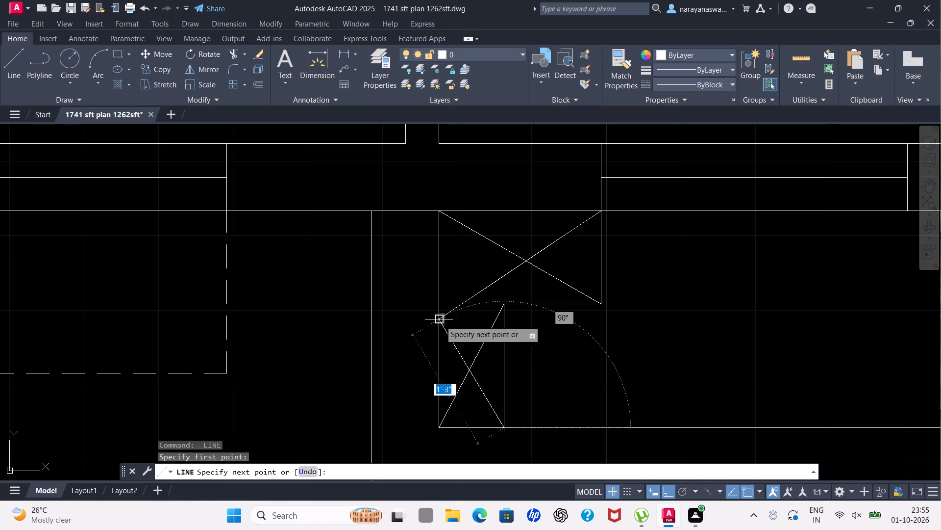
left_click(440, 320)
key("space")
Draw two corner-to-corner crossing diagonals in the small rectangular duct of the wider shaft, below the utility.
scroll(453, 317, "down", 4)
scroll(556, 297, "up", 2)
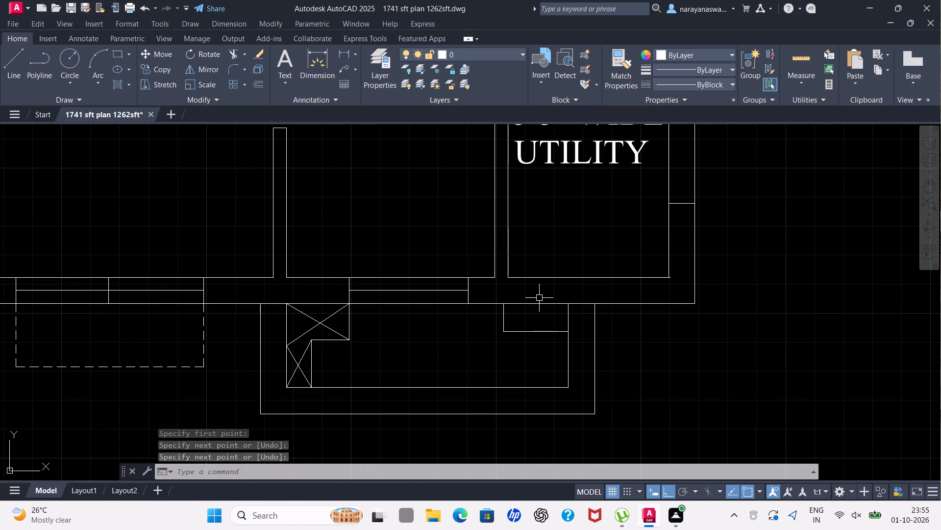
key("space")
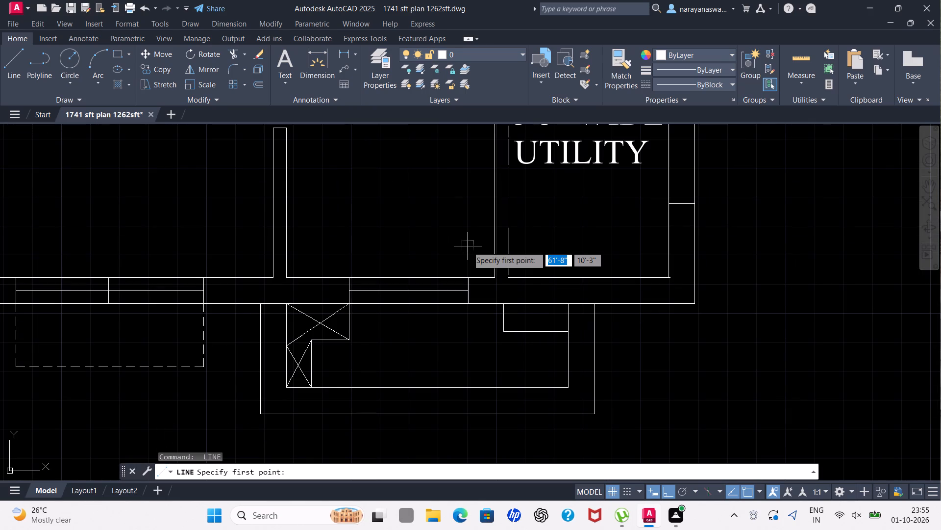
scroll(575, 329, "up", 2)
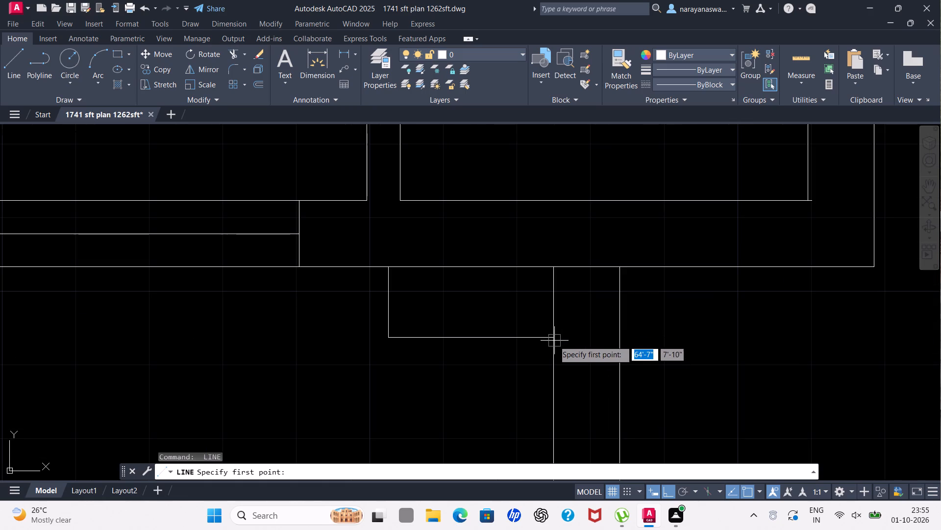
left_click(552, 339)
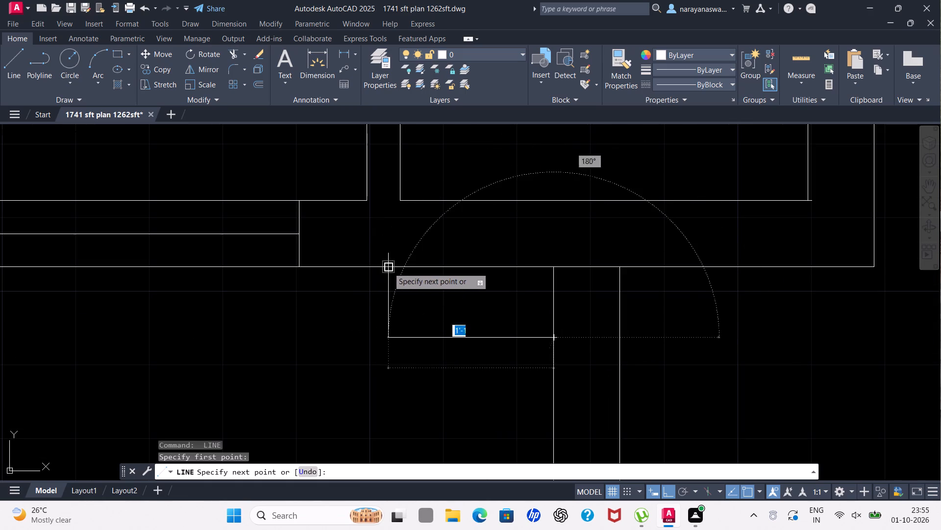
left_click(388, 267)
key("space")
key("space")
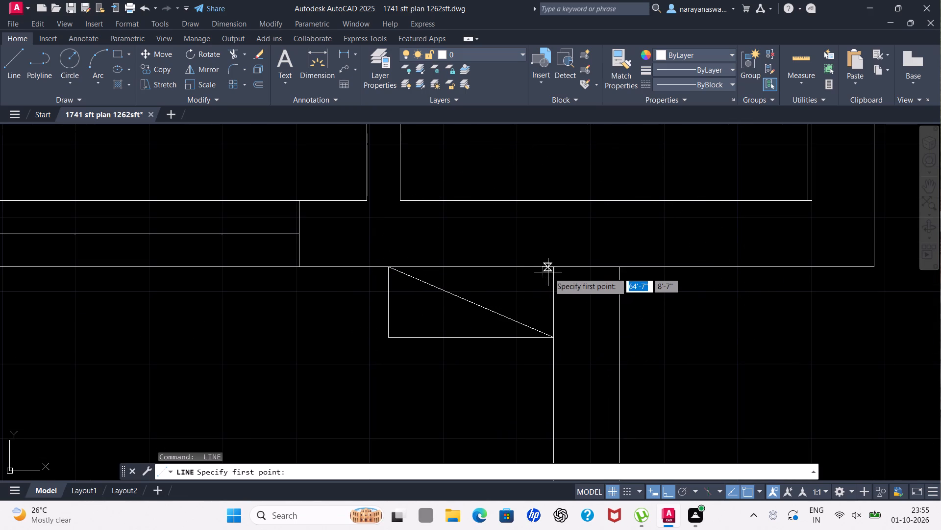
left_click(552, 269)
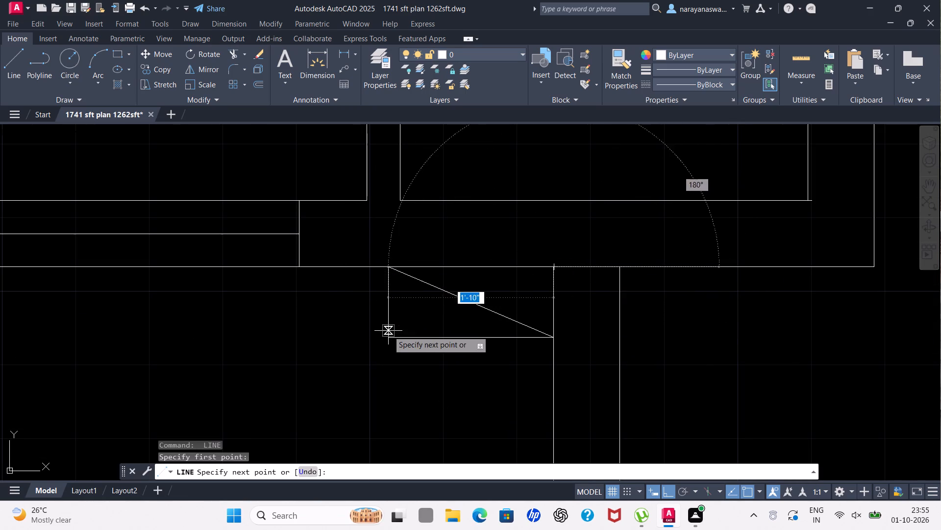
left_click(392, 334)
key("space")
Draw a stepped line in the shaft above the 5'X8'6" toilet, about 1' down from its inner top edge, about 1' across, and down to the outer wall.
scroll(396, 293, "down", 8)
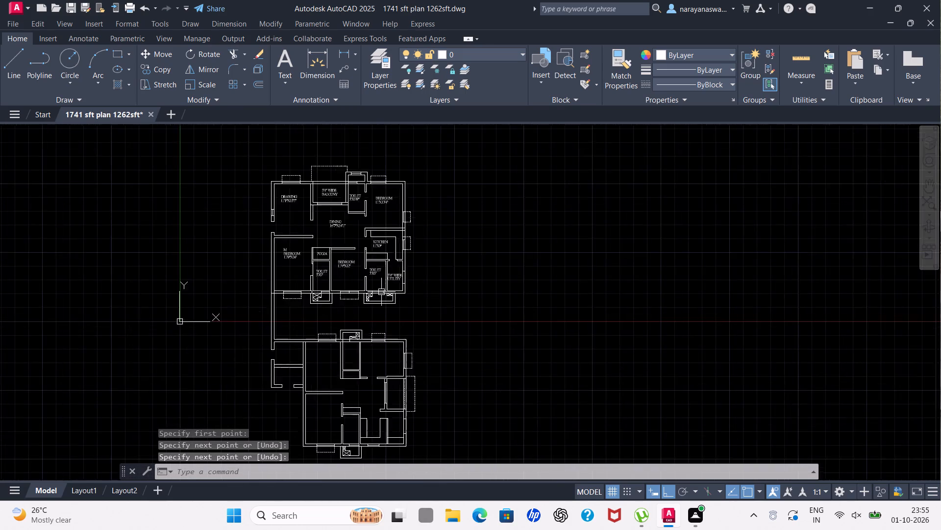
scroll(292, 194, "up", 3)
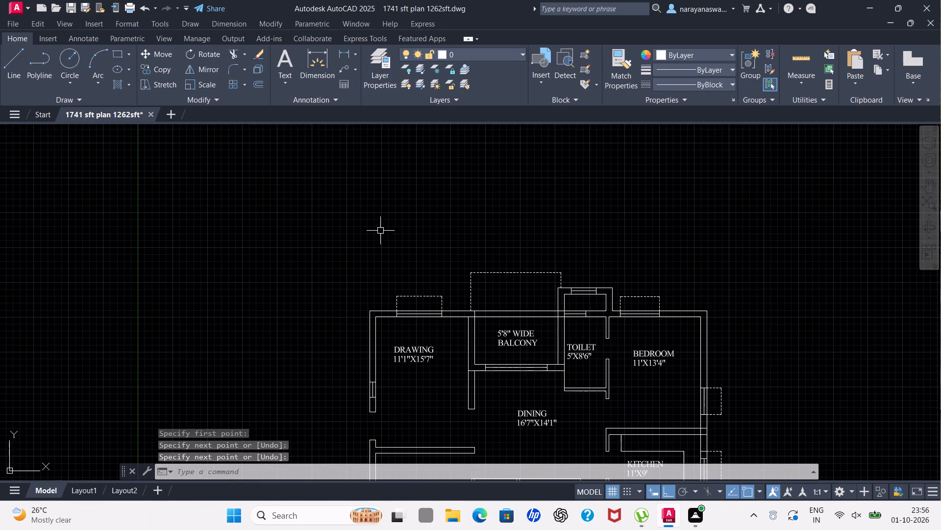
scroll(386, 234, "down", 1)
scroll(543, 285, "up", 3)
key("space")
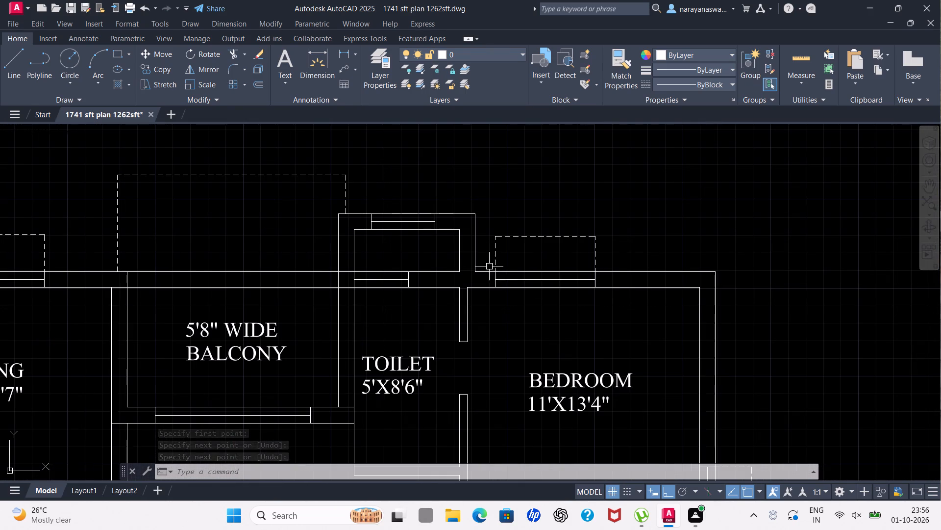
scroll(440, 232, "up", 2)
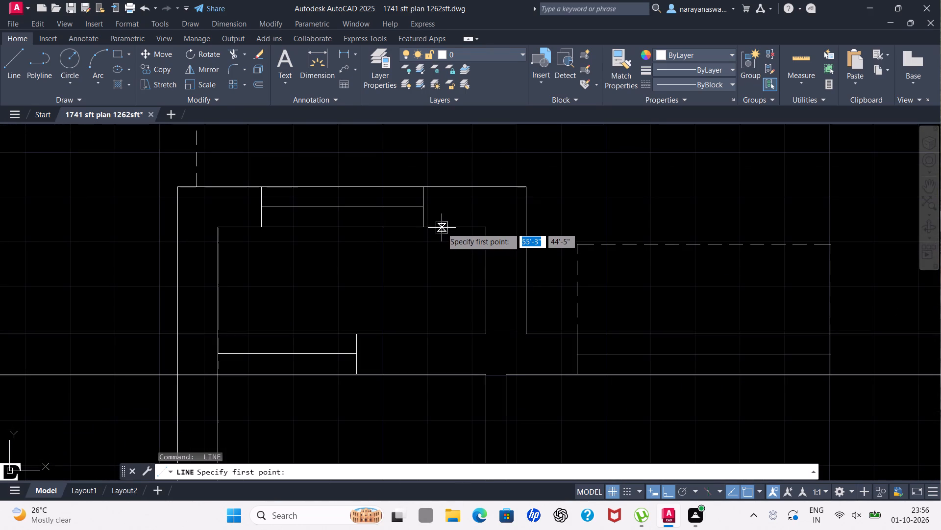
left_click(443, 227)
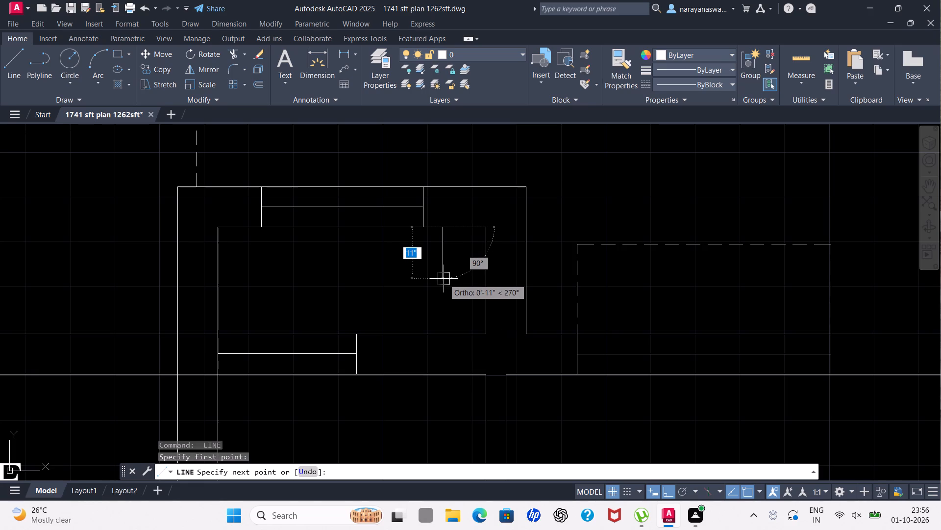
left_click(443, 288)
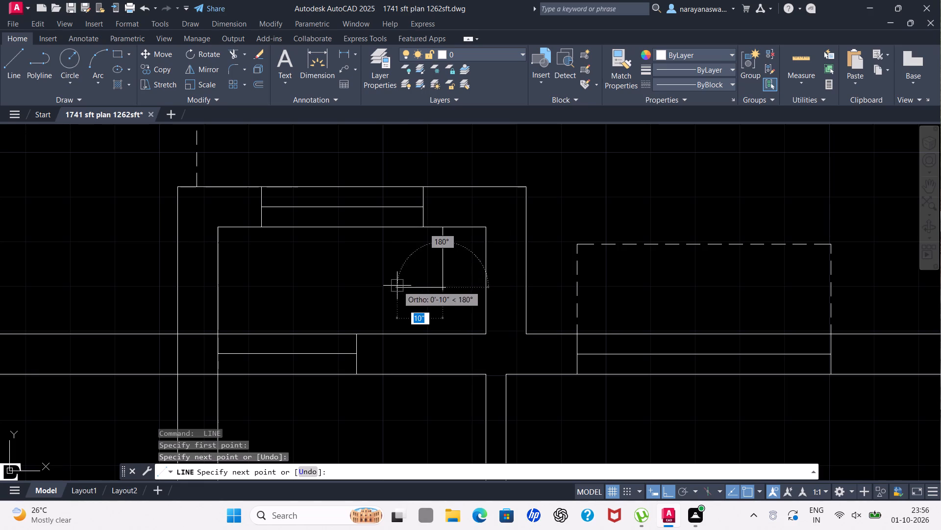
left_click(382, 278)
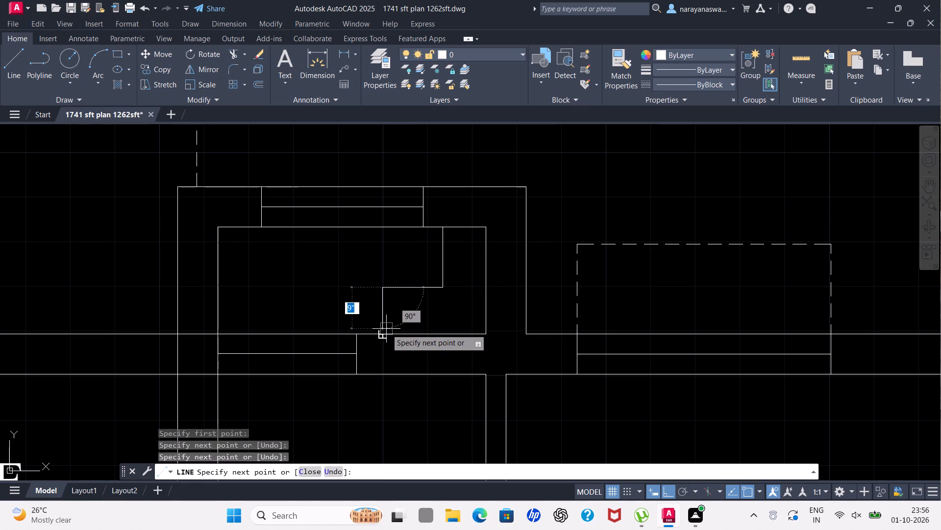
left_click(381, 336)
key("space")
Draw two corner-to-corner crossing diagonals over the narrower upper part of the stepped duct in the shaft above the 5'X8'6" toilet.
key("space")
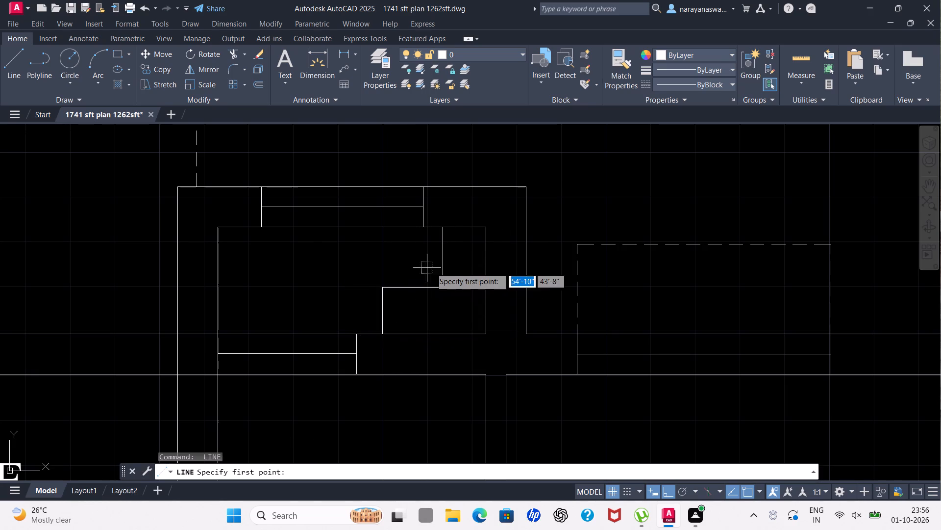
left_click_drag(444, 230, 443, 241)
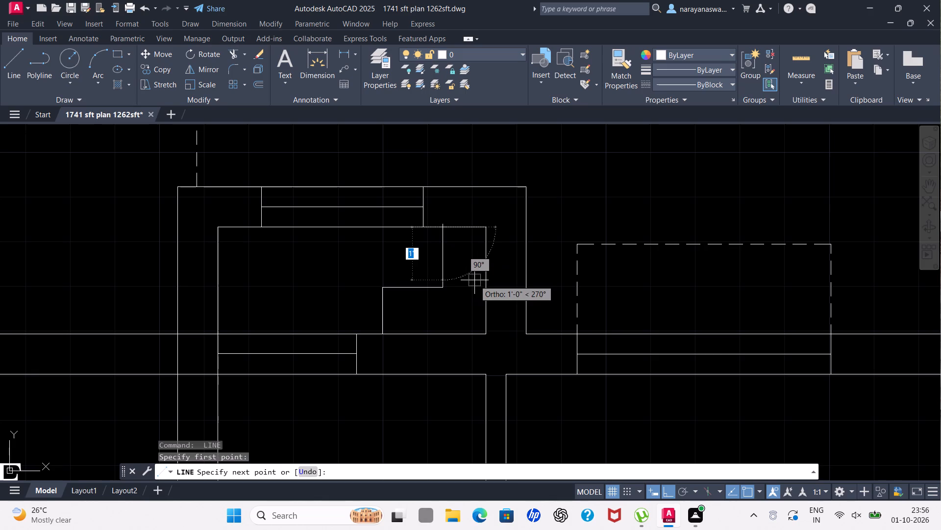
left_click(487, 289)
key("space")
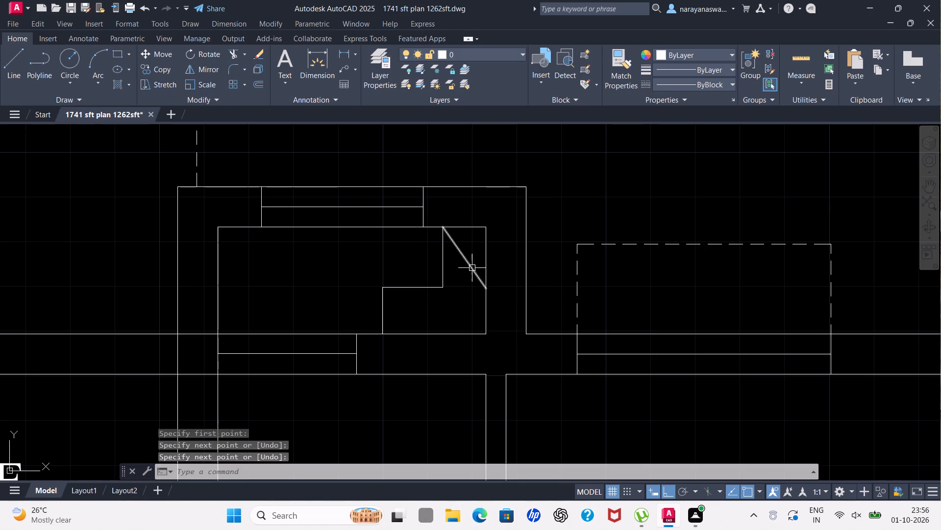
key("space")
left_click_drag(439, 288, 447, 281)
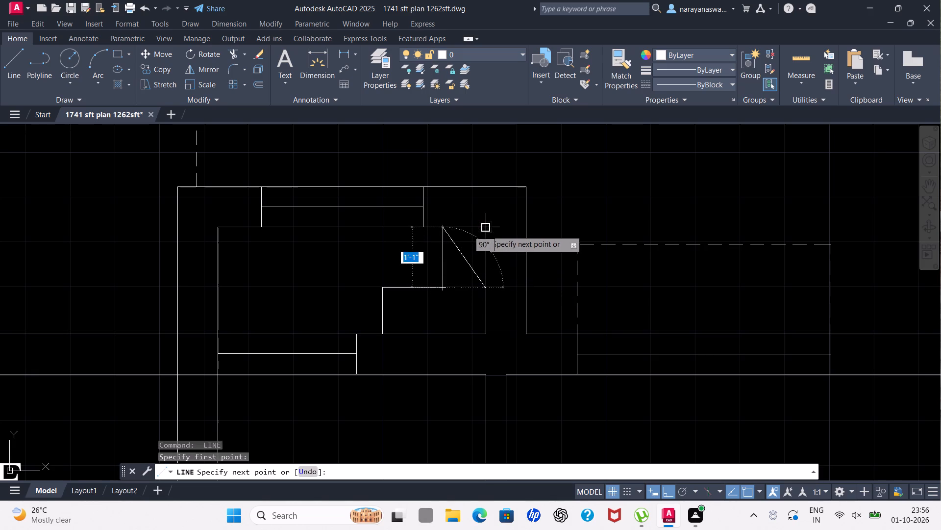
left_click(484, 230)
key("space")
Draw two corner-to-corner crossing diagonals over the wider lower part of the stepped duct in the same shaft.
key("space")
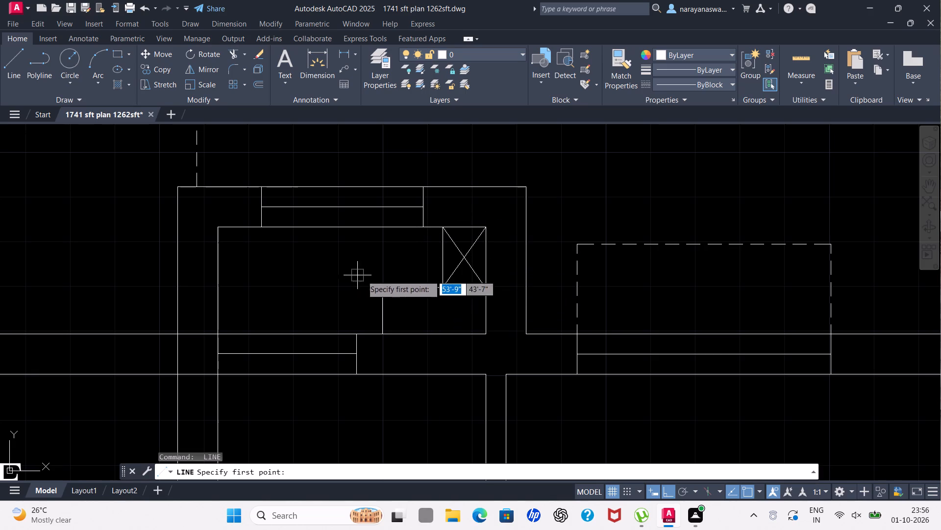
left_click(382, 336)
left_click(487, 291)
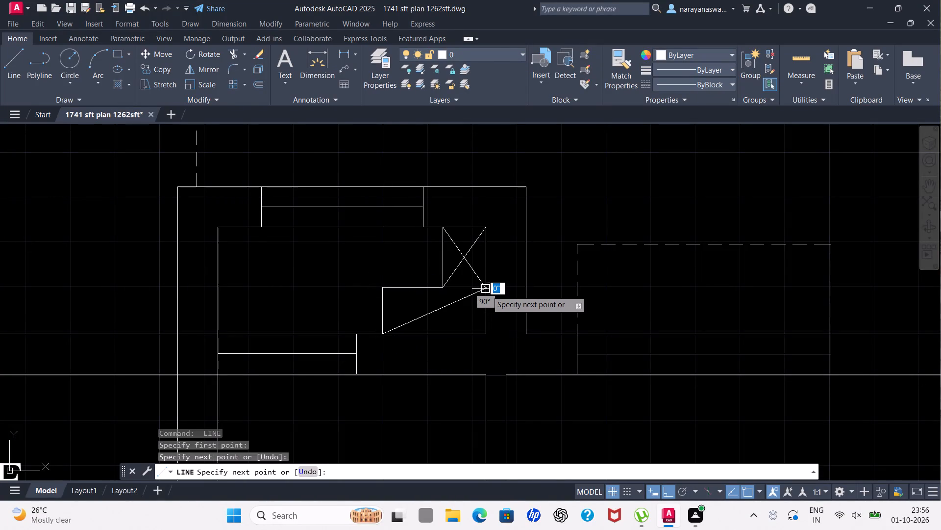
key("space")
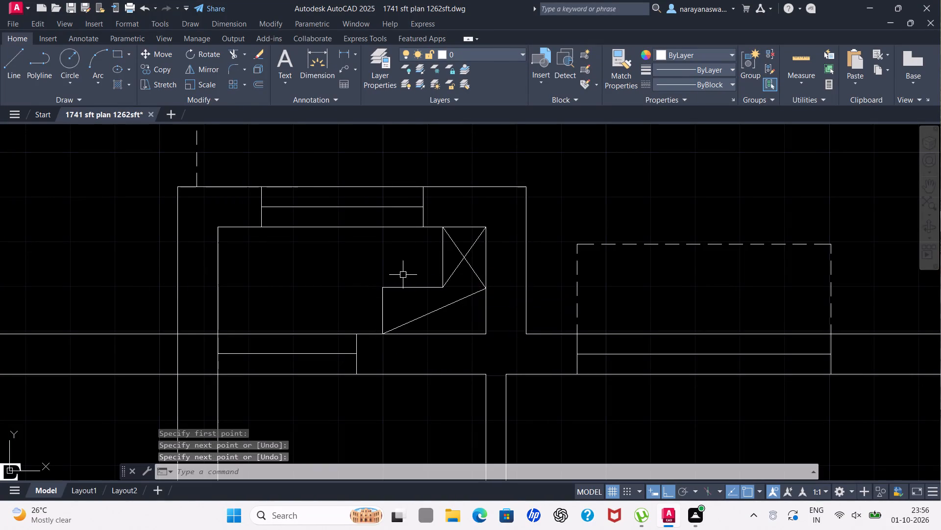
key("space")
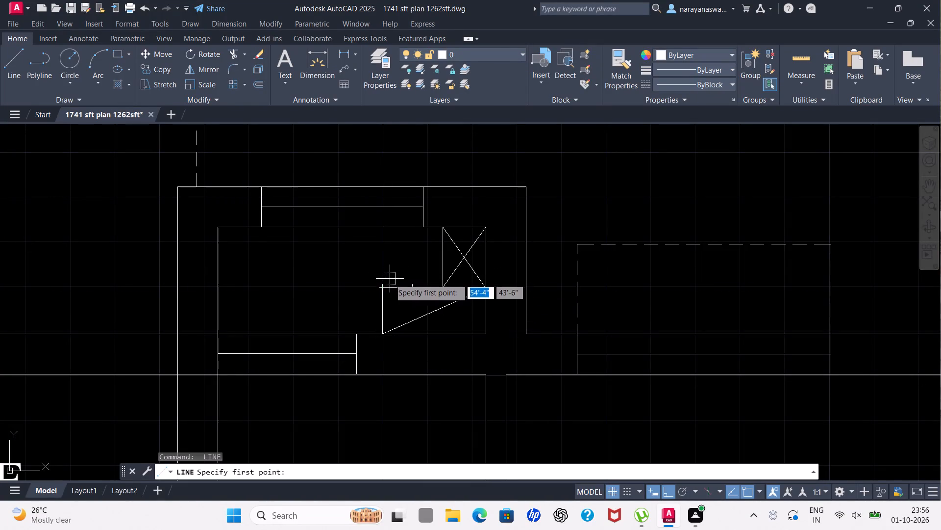
left_click(386, 286)
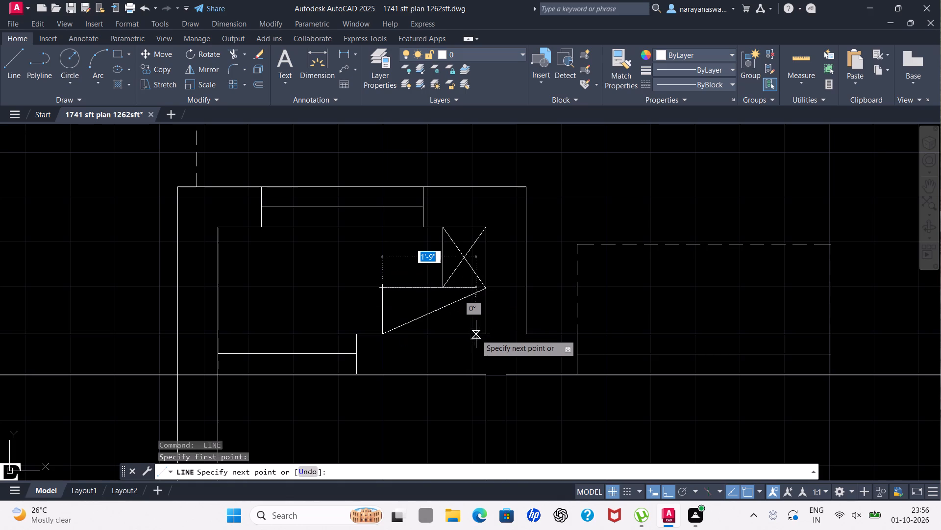
left_click(486, 332)
key("space")
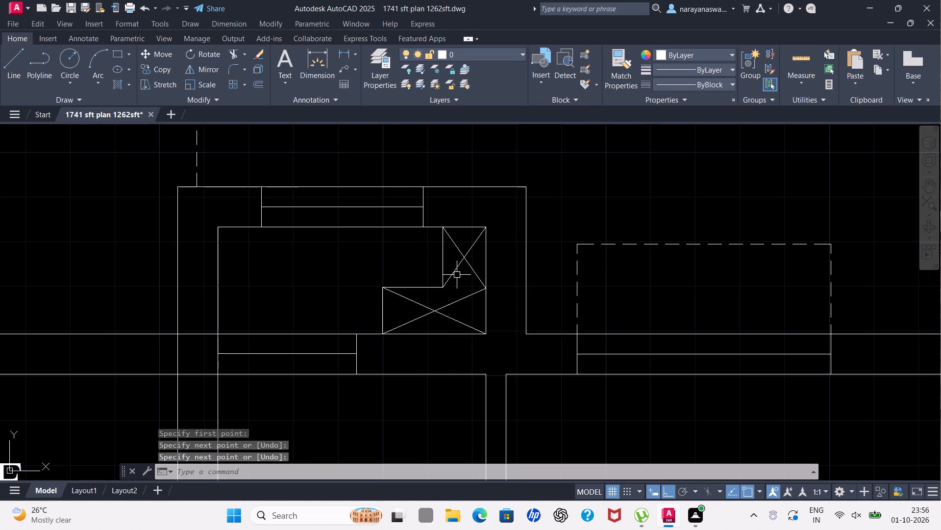
Review the upper and lower floor plans as a whole, checking the crossed ducts in the shafts and the room layouts.
scroll(443, 257, "down", 5)
scroll(397, 264, "down", 2)
scroll(343, 294, "up", 1)
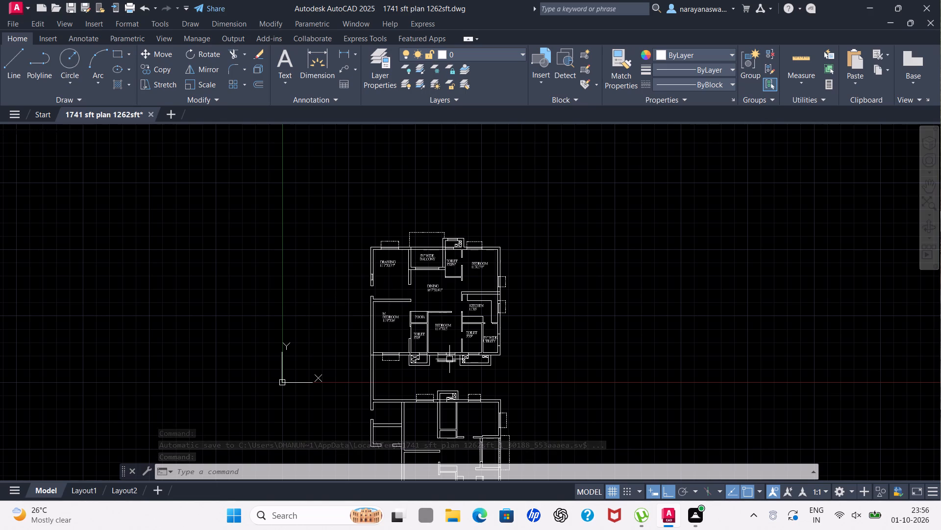
scroll(444, 353, "down", 2)
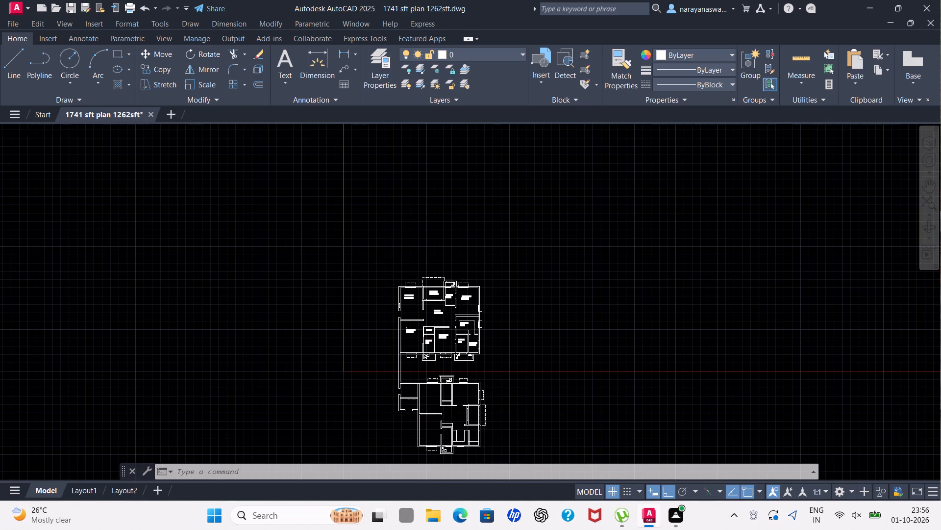
scroll(462, 413, "up", 1)
scroll(463, 381, "down", 1)
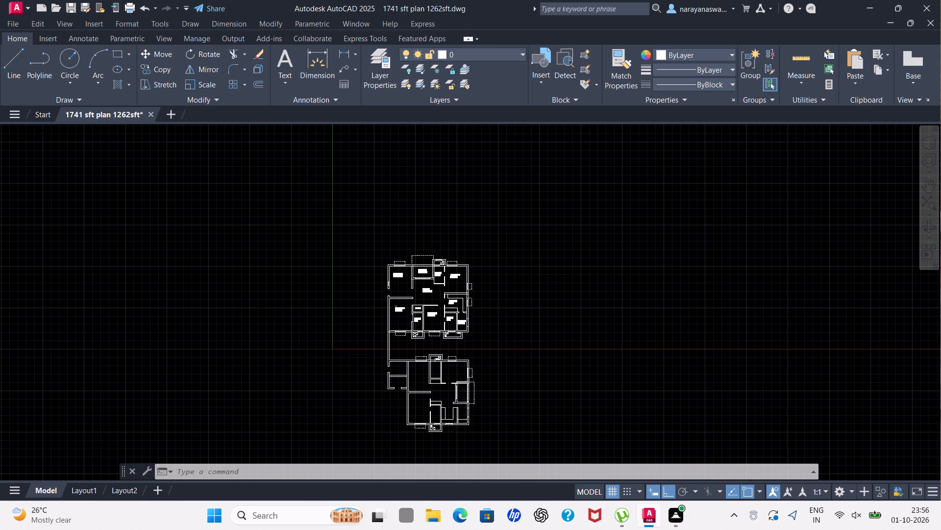
scroll(470, 398, "up", 3)
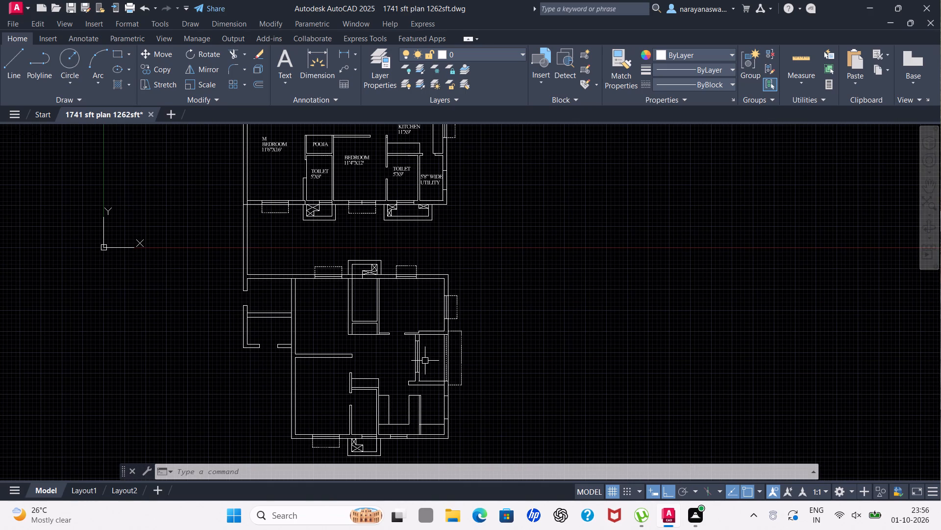
scroll(423, 362, "down", 2)
scroll(394, 347, "up", 1)
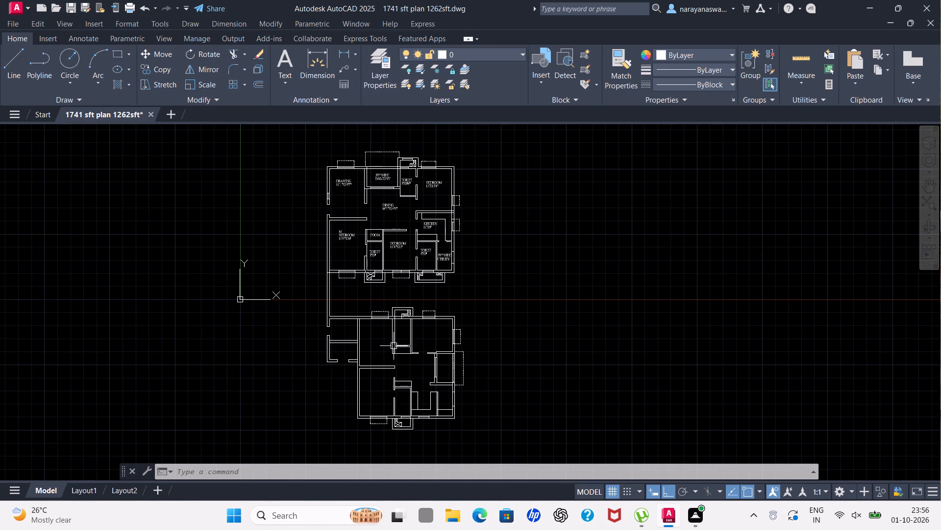
scroll(405, 163, "up", 2)
scroll(437, 233, "down", 2)
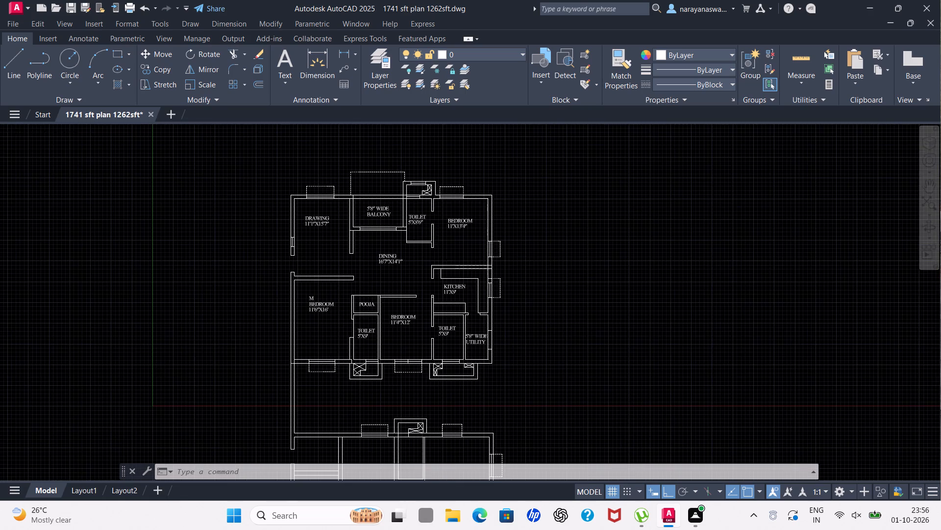
scroll(437, 233, "down", 1)
scroll(436, 299, "up", 2)
scroll(433, 302, "down", 2)
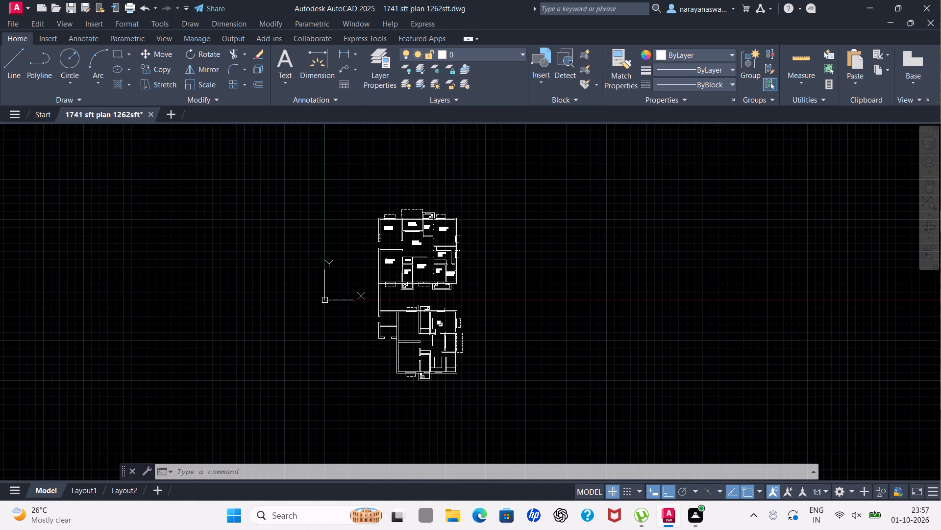
scroll(394, 223, "up", 2)
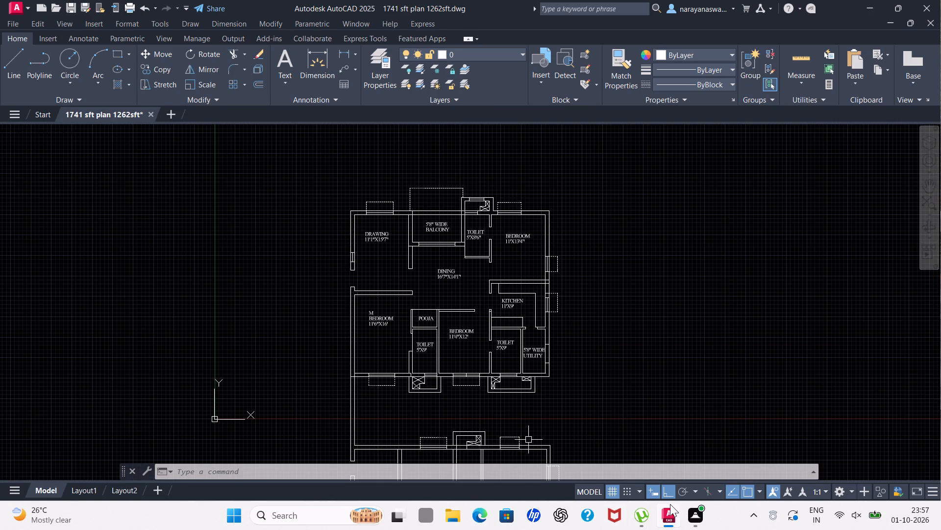
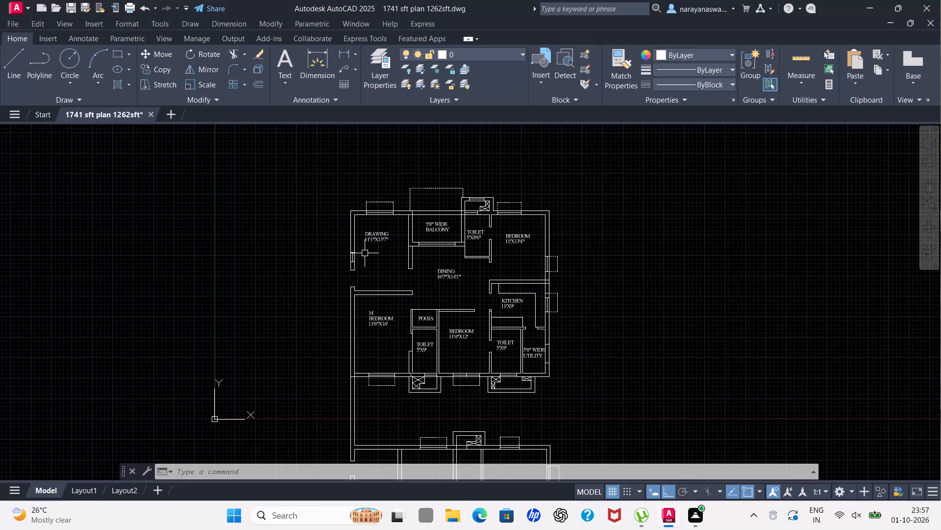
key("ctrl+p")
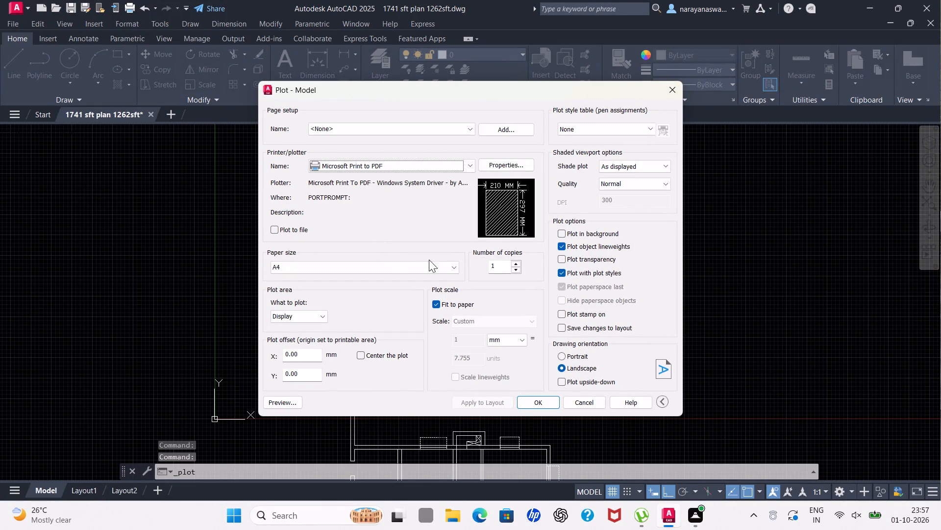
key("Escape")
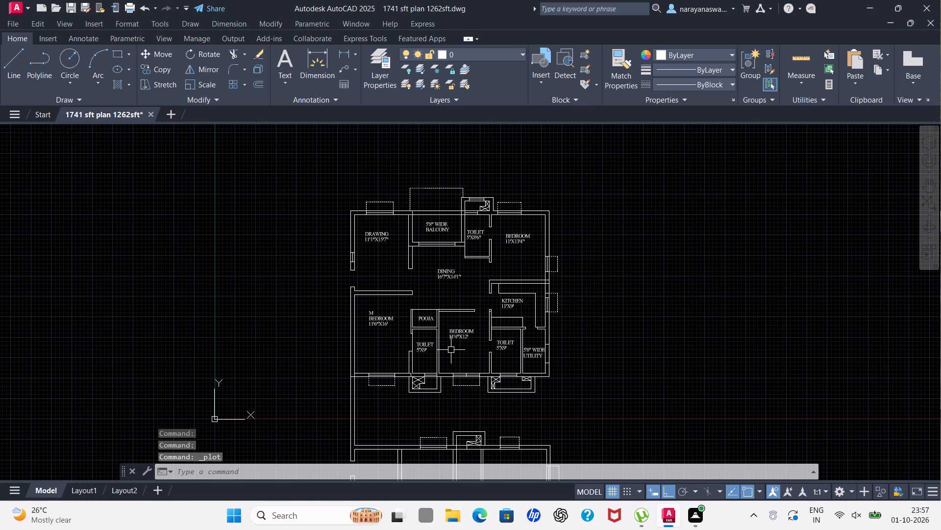
Insert the Bed - Queen and Dining Set - 36 x 72 in. blocks from DesignCenter in the empty area west of the upper plan.
key("ctrl+2")
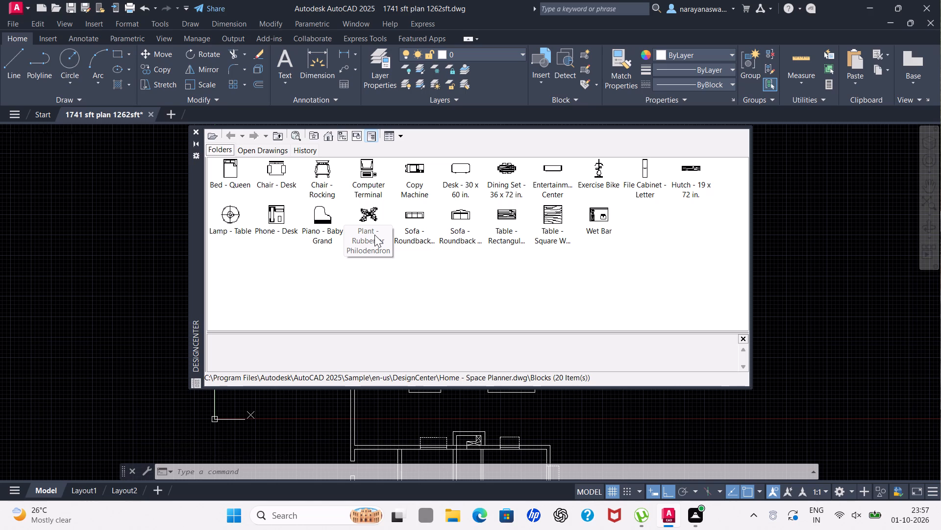
left_click_drag(231, 175, 74, 248)
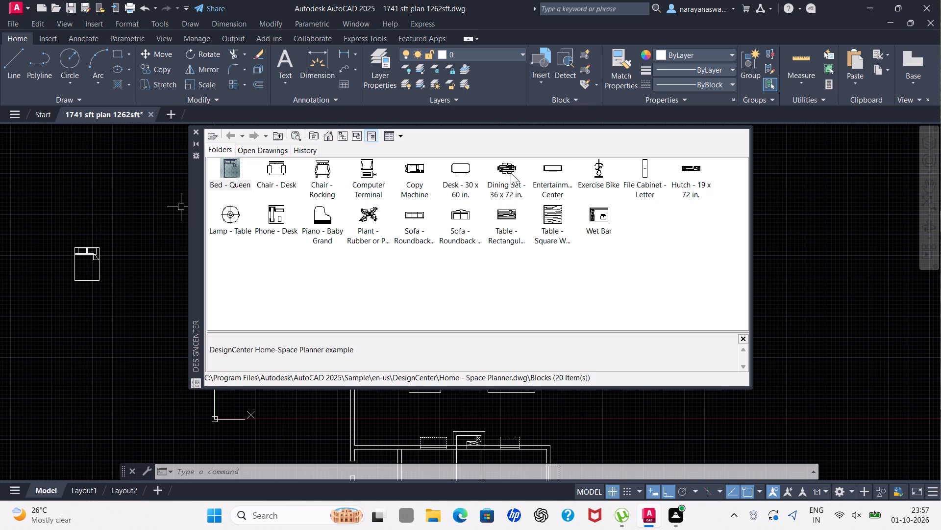
left_click_drag(511, 173, 143, 293)
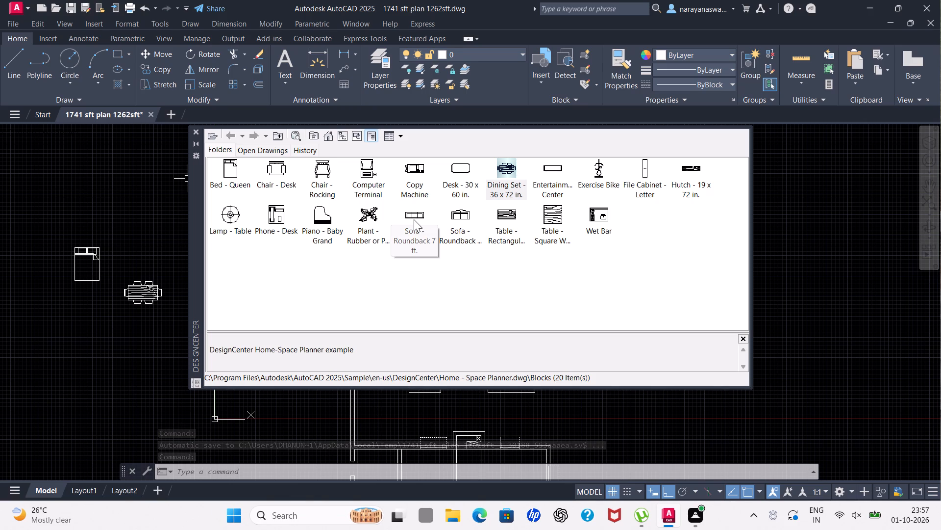
Insert the Sofa - Roundback 7 ft. block just above the dining set west of the plan.
left_click_drag(414, 219, 262, 276)
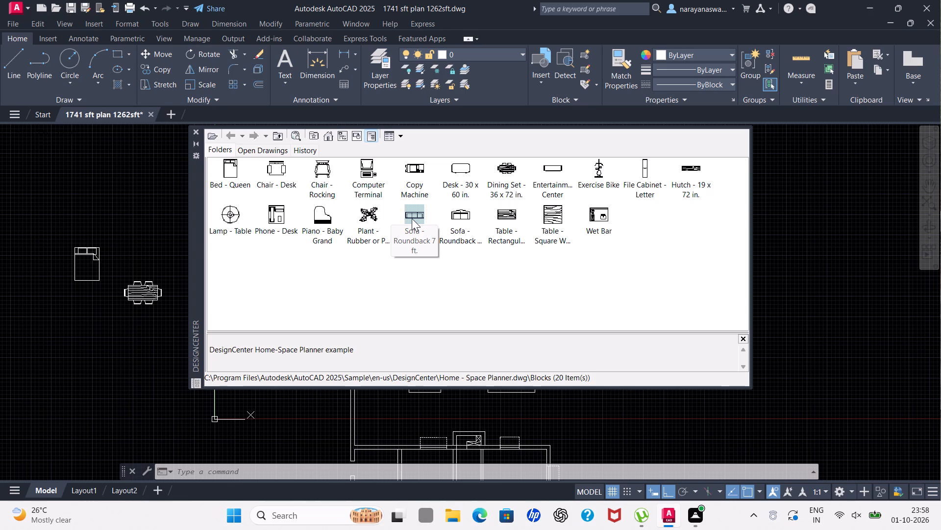
left_click_drag(412, 218, 162, 244)
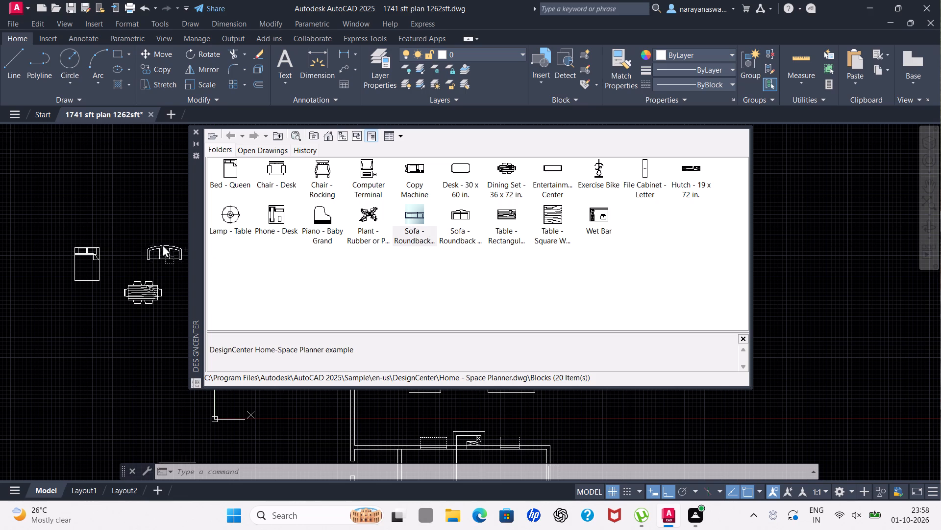
left_click_drag(162, 244, 143, 237)
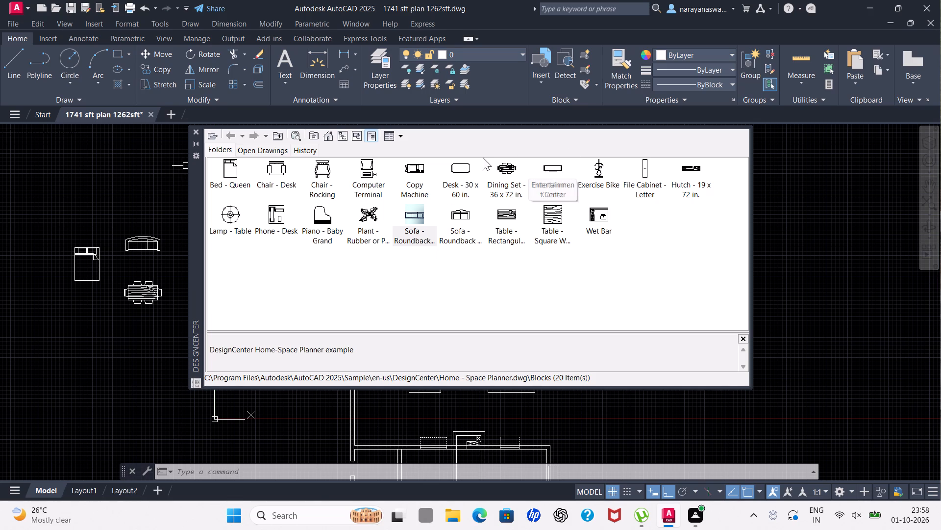
left_click(404, 214)
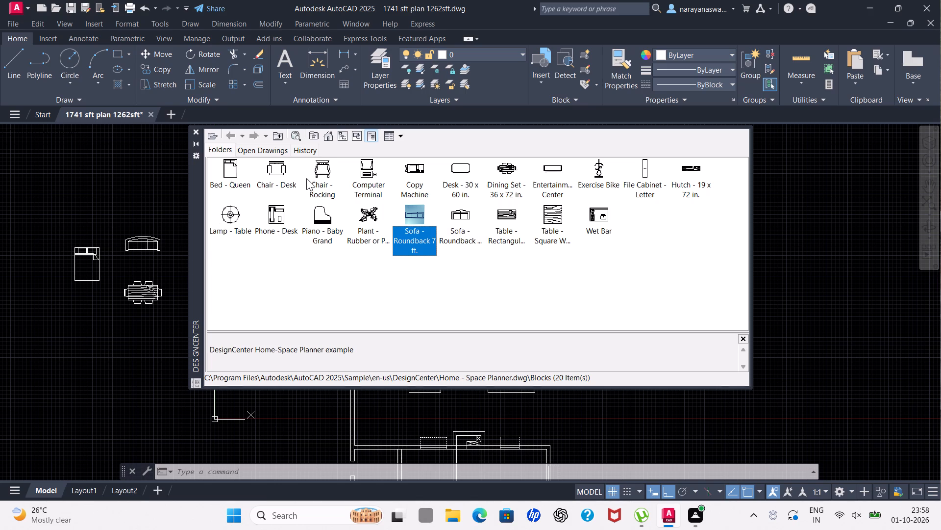
Insert two Chair - Desk blocks in the empty area above the queen bed and sofa.
left_click_drag(278, 170, 279, 177)
left_click_drag(279, 177, 61, 195)
left_click_drag(290, 170, 271, 191)
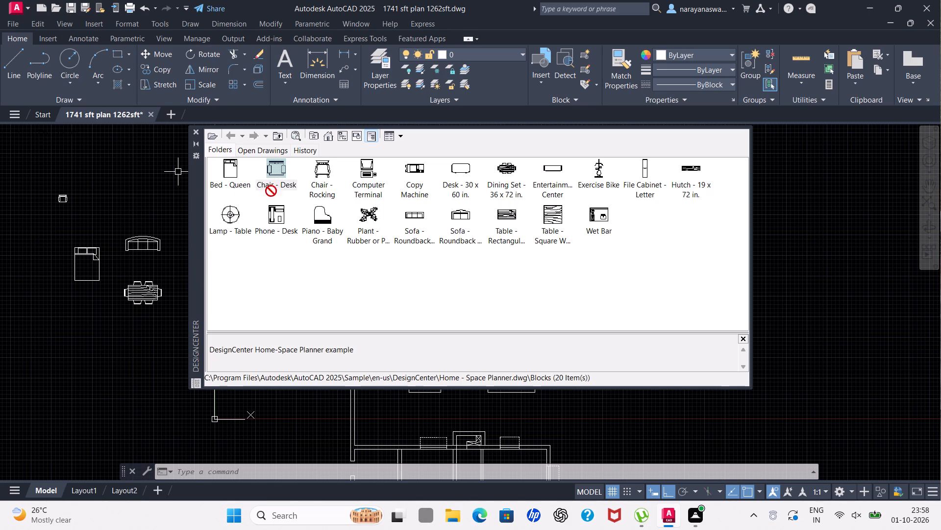
left_click_drag(271, 191, 93, 209)
Insert a second Bed - Queen block below the first bed, with a rectangular table block beside it.
left_click_drag(232, 170, 87, 330)
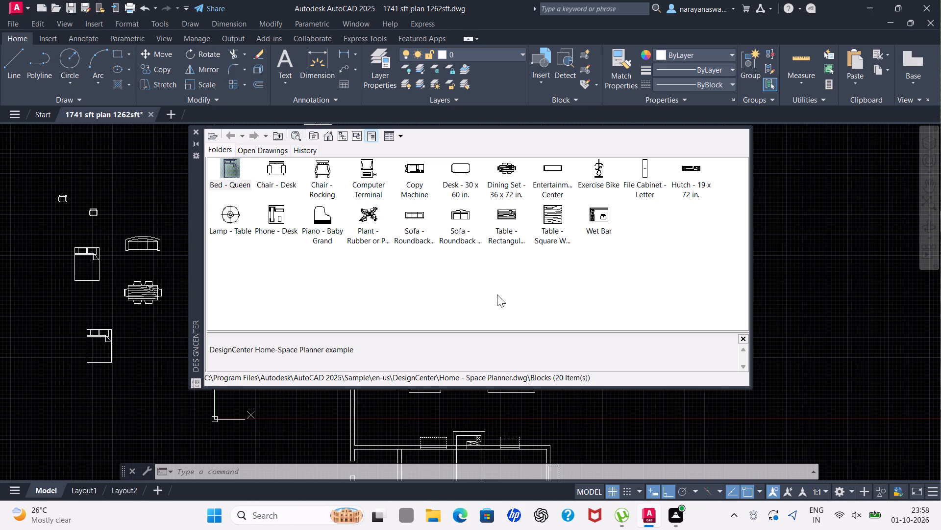
left_click_drag(502, 213, 347, 319)
left_click_drag(347, 319, 137, 354)
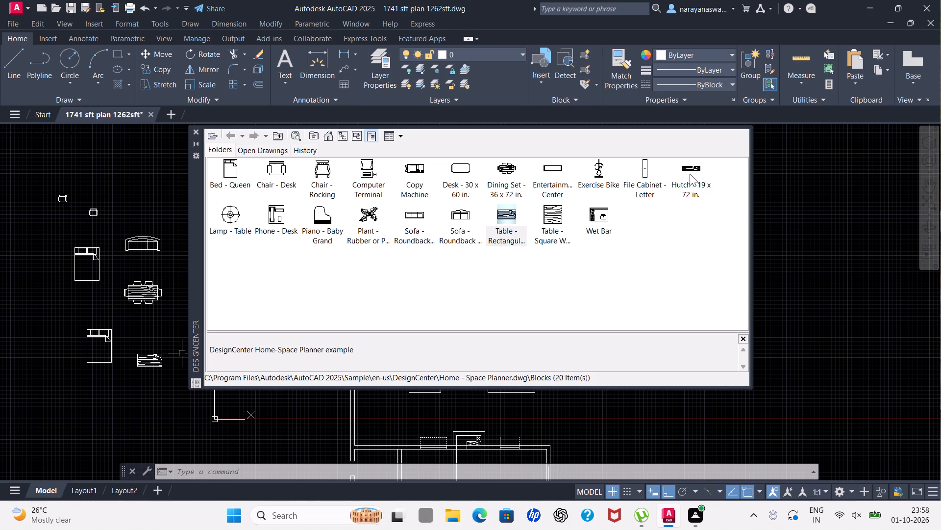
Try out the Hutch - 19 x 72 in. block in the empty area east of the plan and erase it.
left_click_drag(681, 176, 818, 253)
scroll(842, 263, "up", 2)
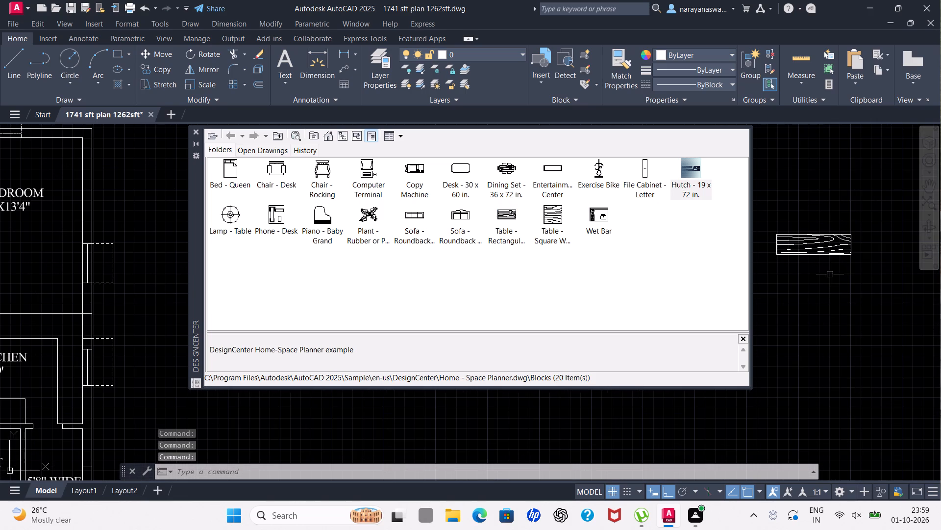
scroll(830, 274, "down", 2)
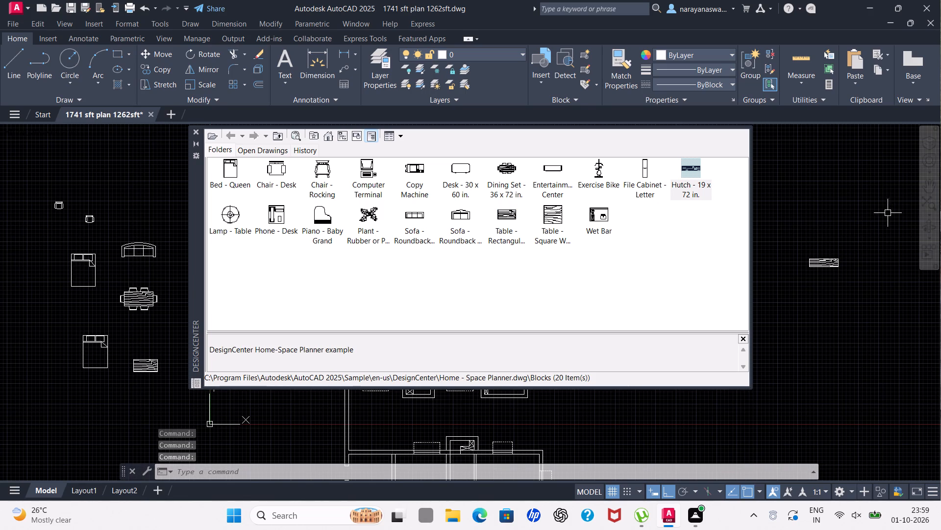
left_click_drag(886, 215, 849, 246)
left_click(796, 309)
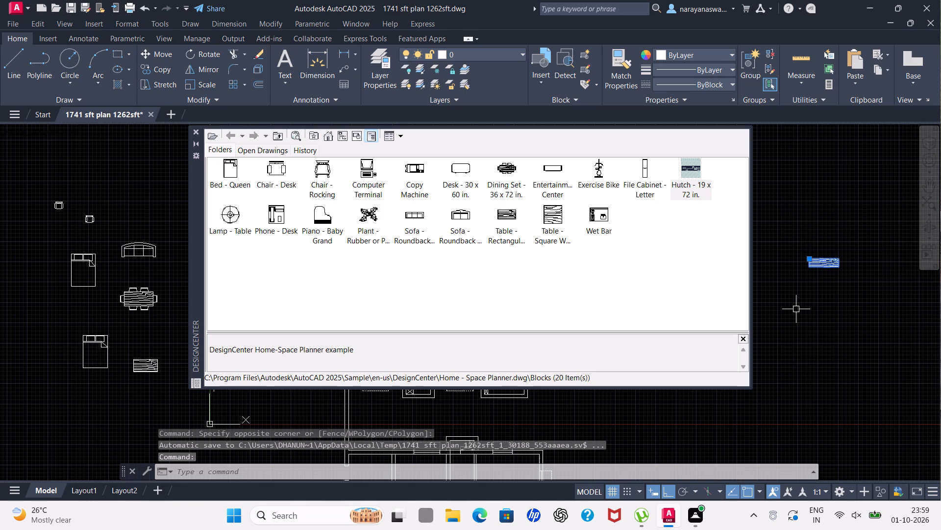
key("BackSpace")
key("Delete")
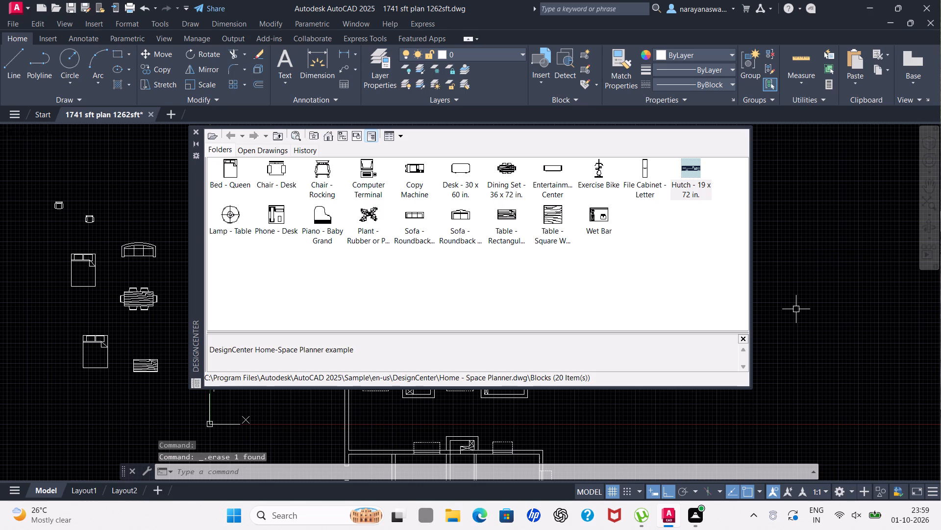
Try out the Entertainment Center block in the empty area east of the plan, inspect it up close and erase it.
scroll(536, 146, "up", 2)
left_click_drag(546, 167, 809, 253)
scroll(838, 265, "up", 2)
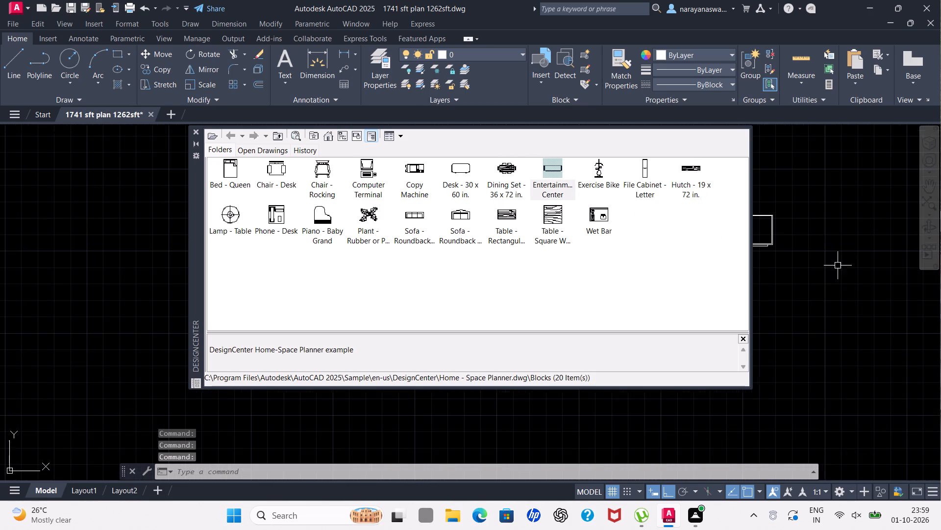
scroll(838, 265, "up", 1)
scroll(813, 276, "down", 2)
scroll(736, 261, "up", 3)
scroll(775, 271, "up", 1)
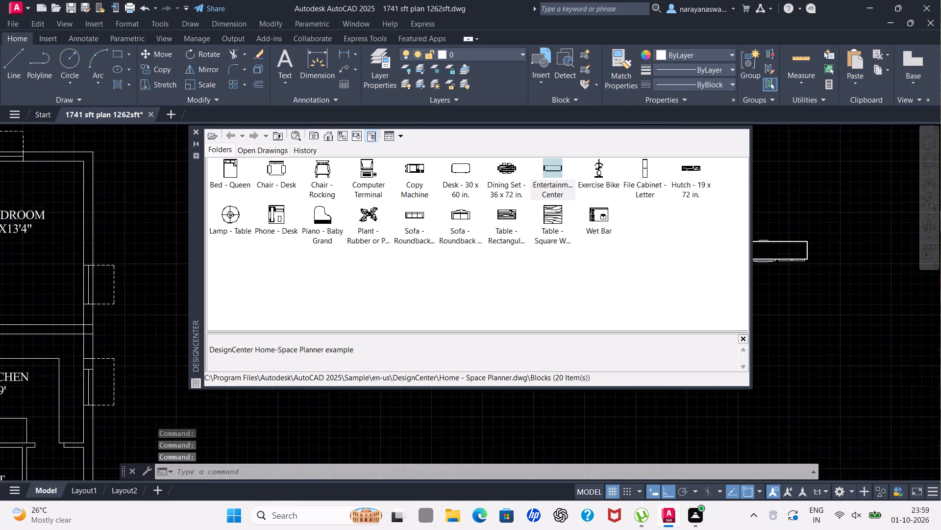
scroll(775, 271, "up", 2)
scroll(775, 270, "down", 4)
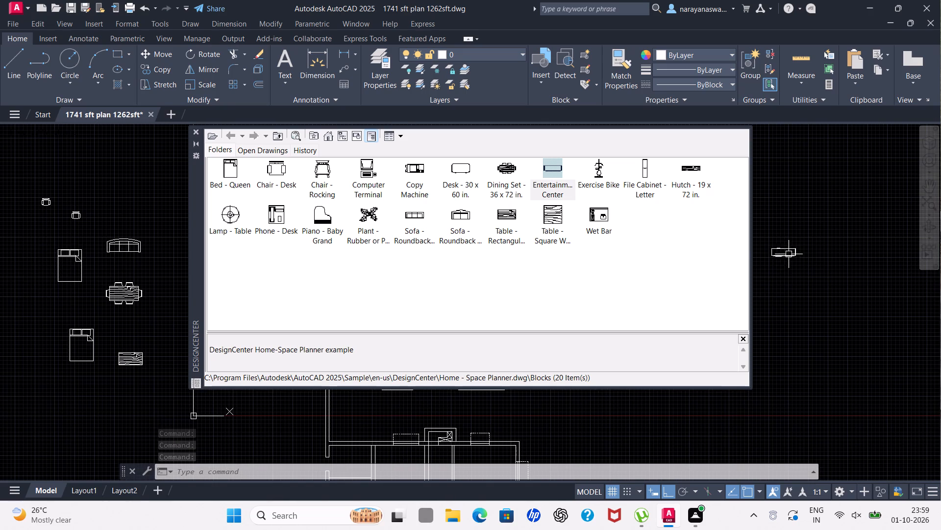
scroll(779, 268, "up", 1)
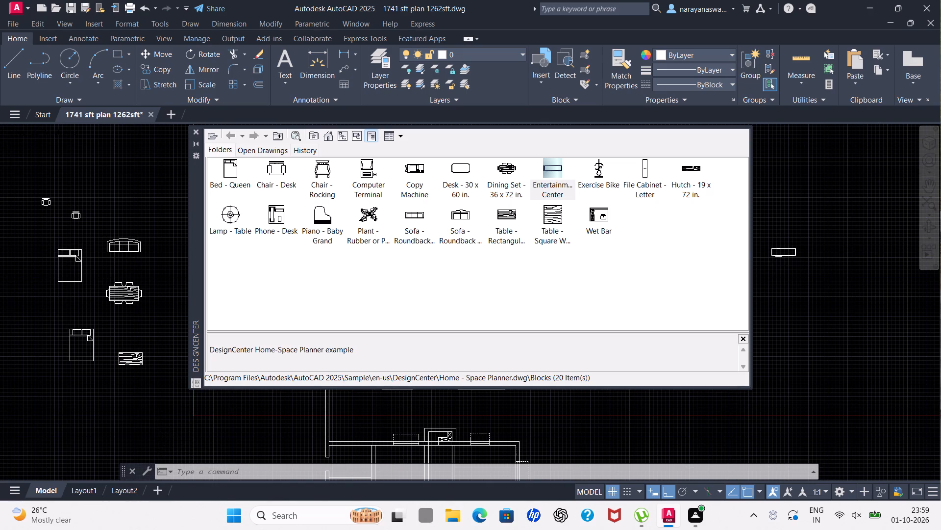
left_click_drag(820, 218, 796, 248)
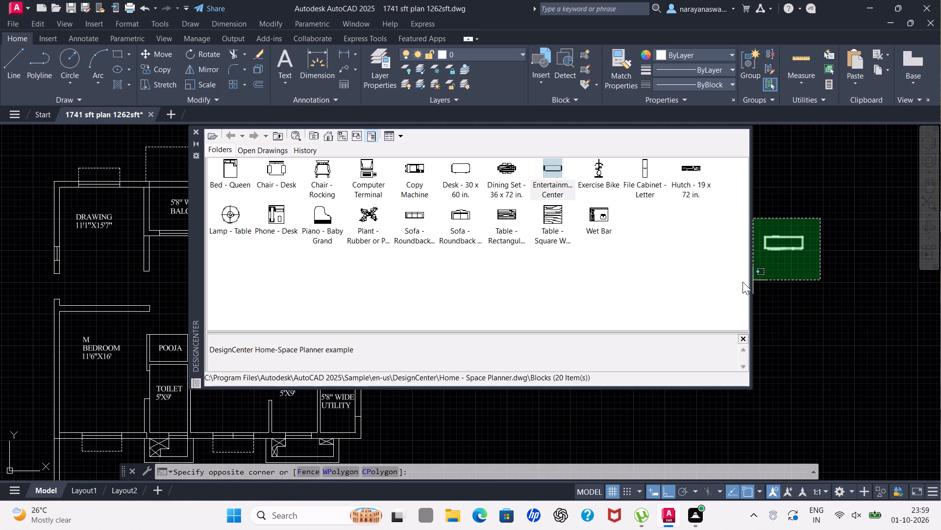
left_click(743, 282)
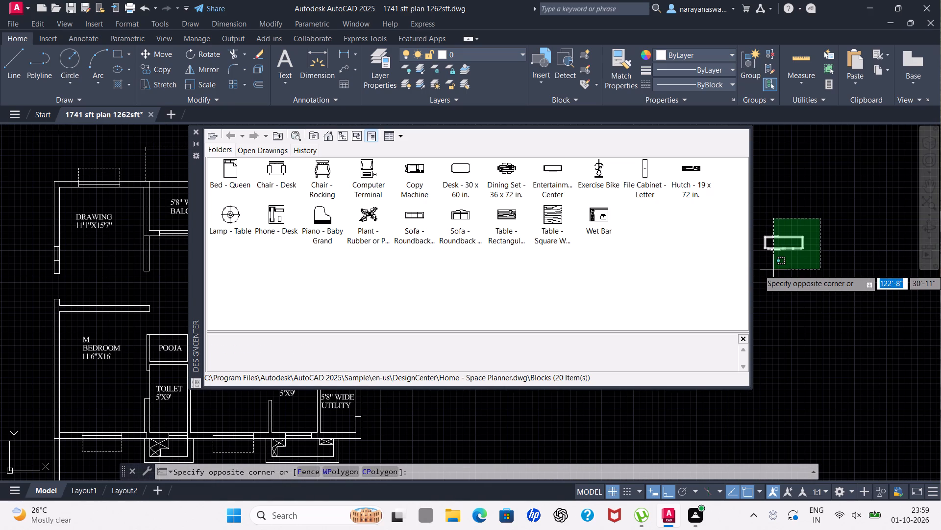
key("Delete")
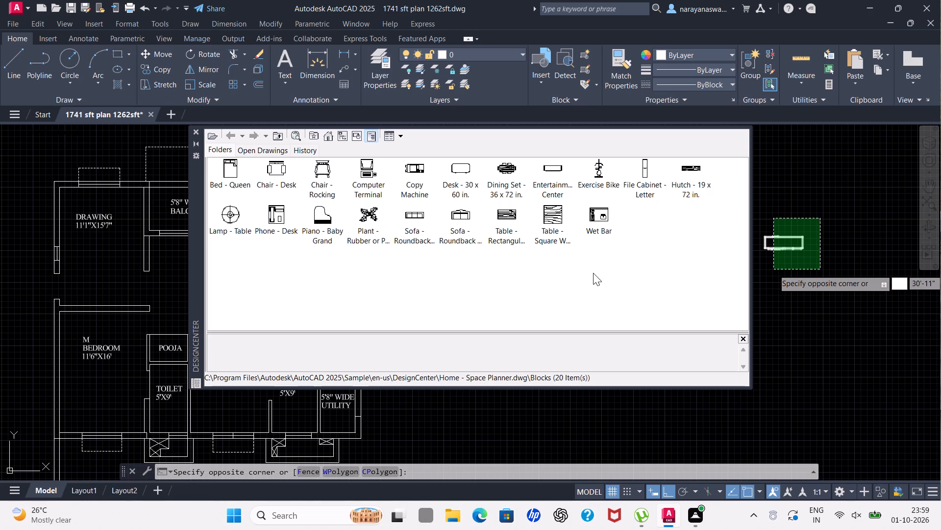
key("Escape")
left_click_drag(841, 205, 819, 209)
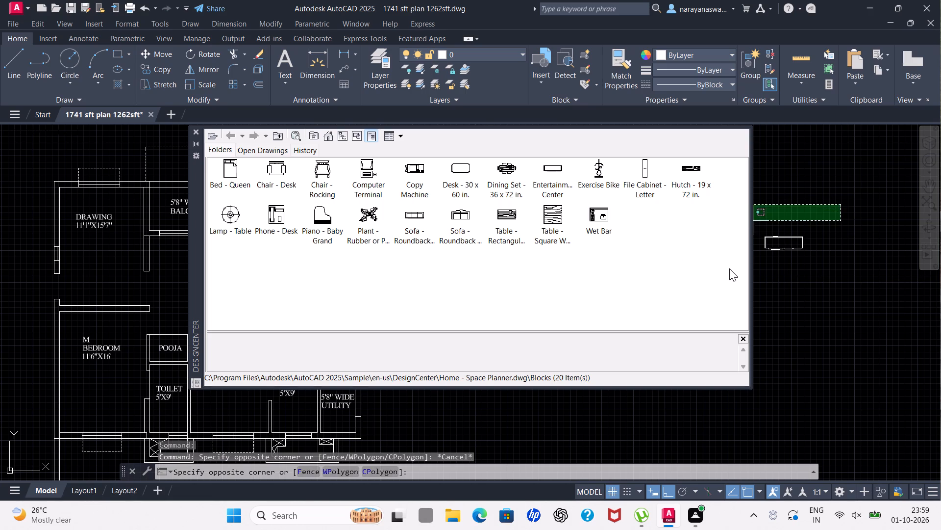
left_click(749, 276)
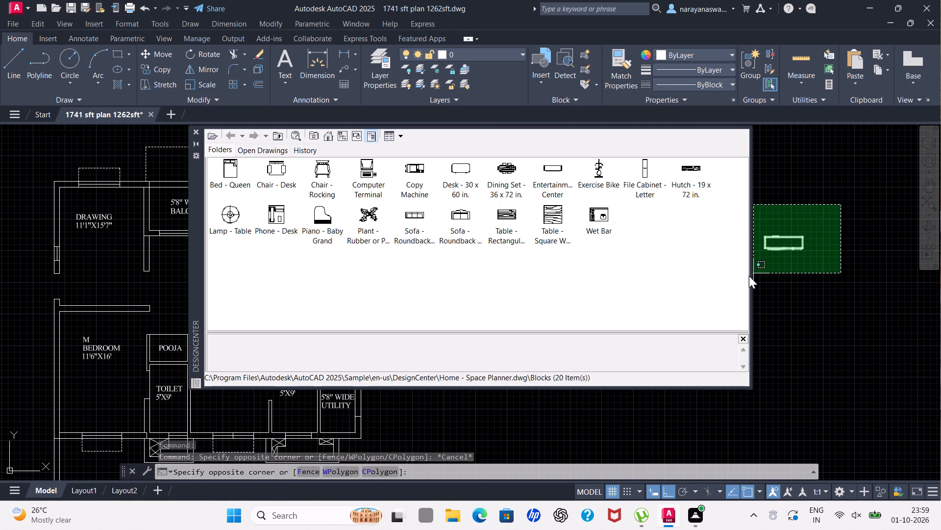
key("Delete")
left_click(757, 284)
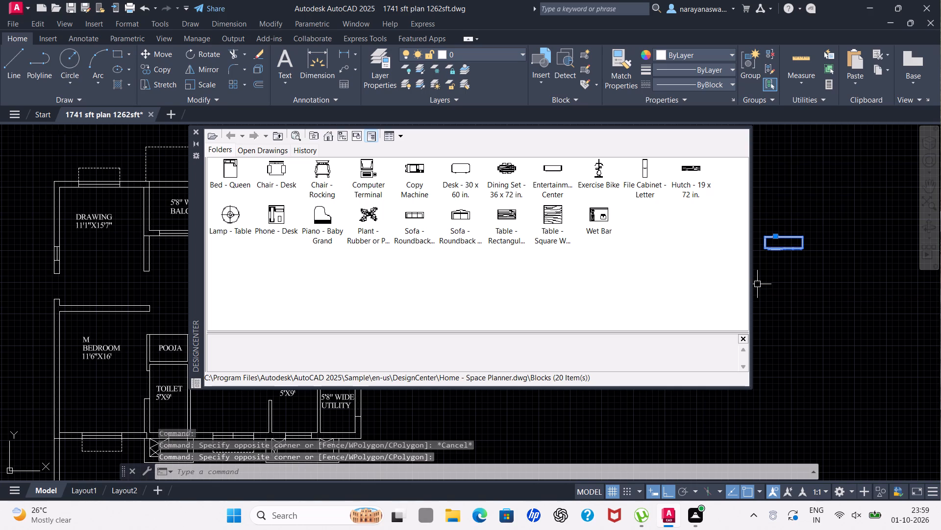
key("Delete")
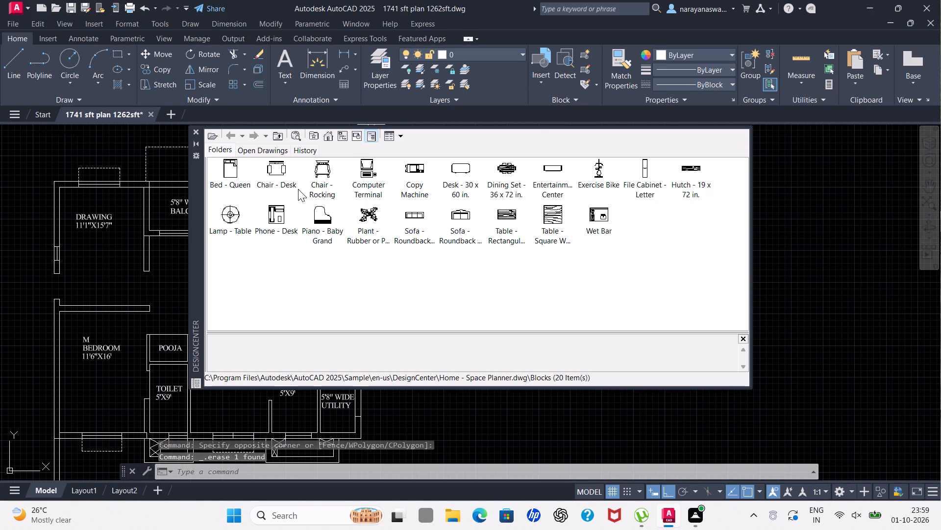
Browse DesignCenter to the blocks of the Kitchens.dwg sample drawing.
double_click(329, 134)
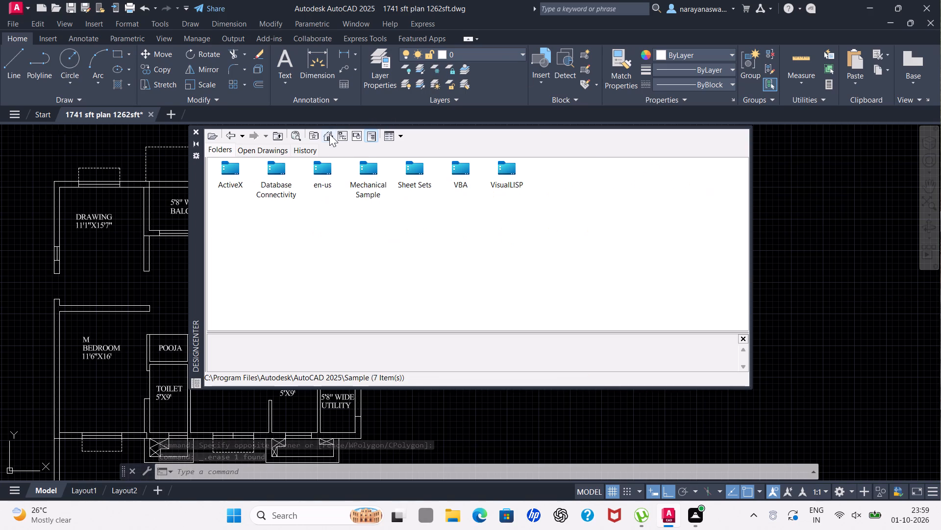
double_click(328, 168)
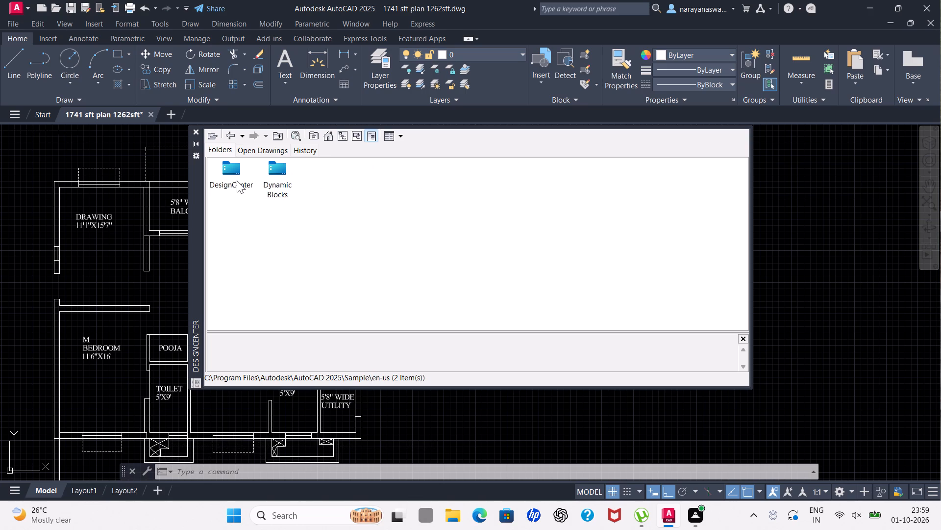
double_click(230, 178)
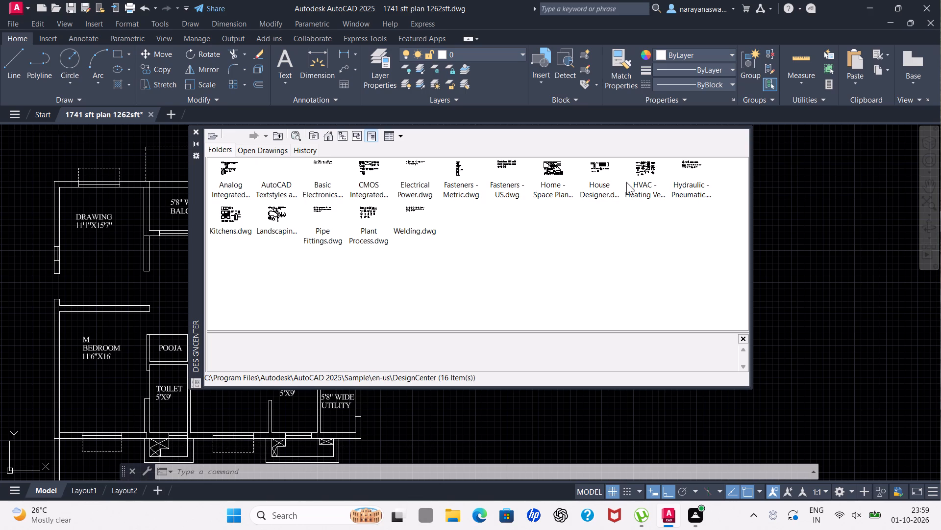
left_click(653, 166)
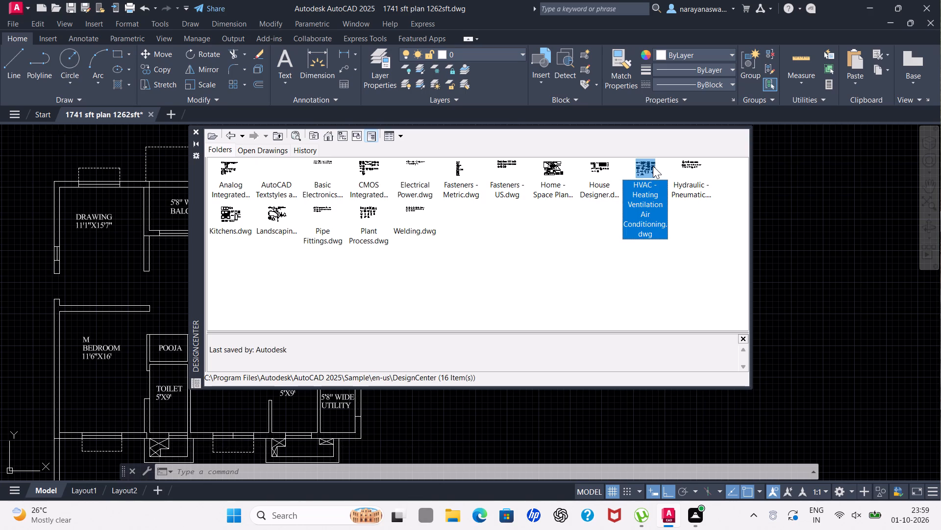
left_click(653, 166)
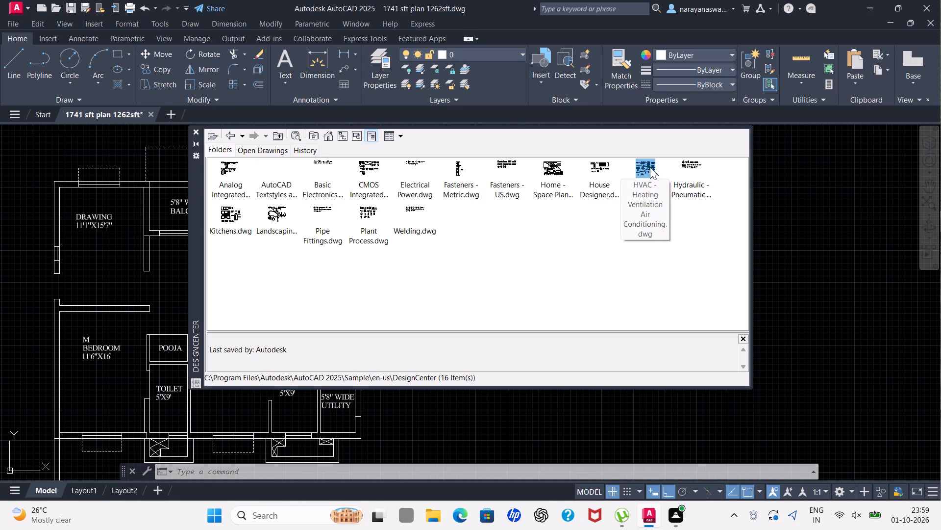
double_click(650, 167)
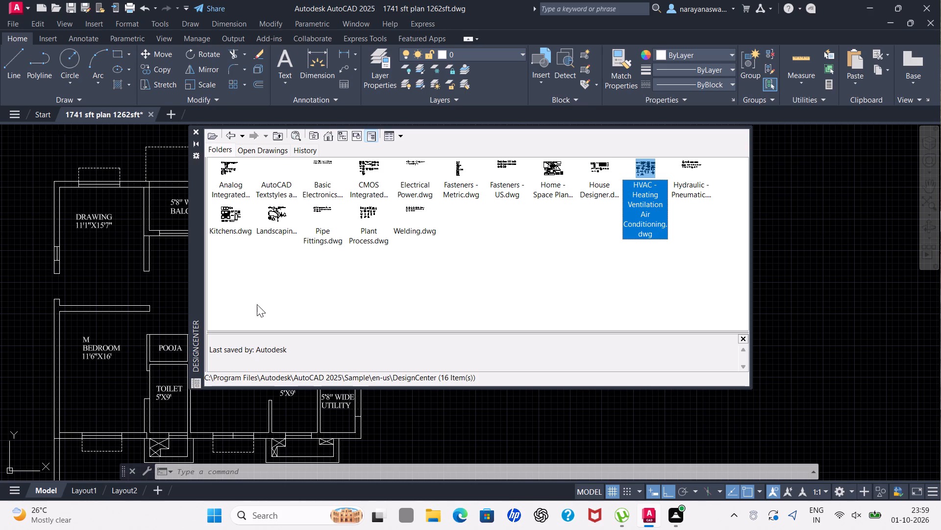
double_click(238, 222)
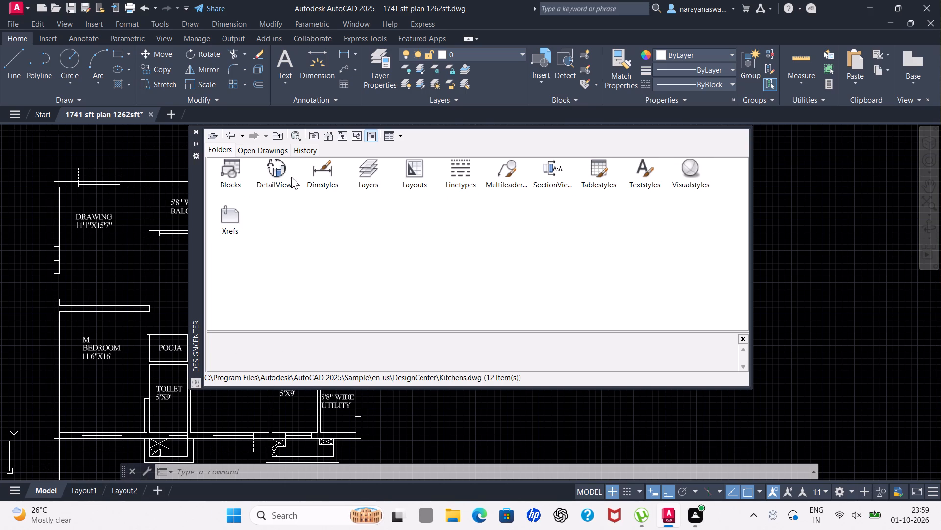
double_click(233, 180)
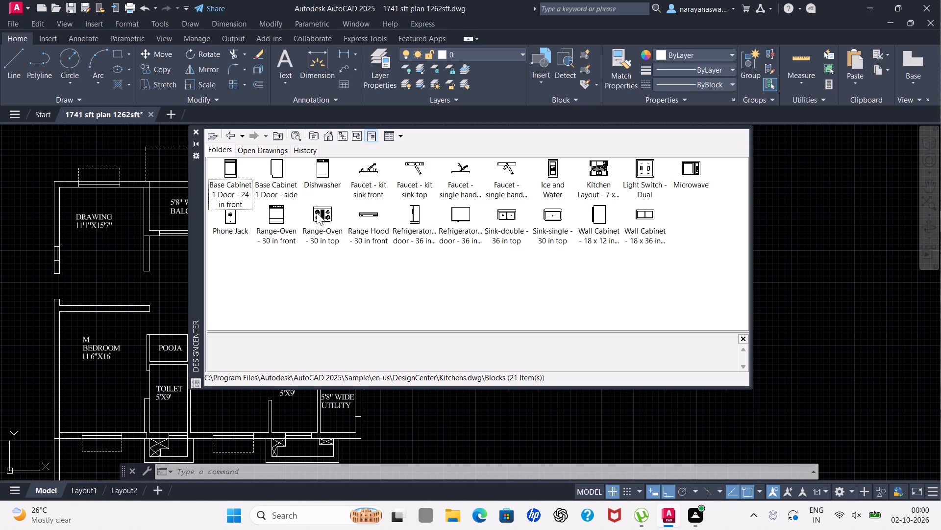
Insert the Range-Oven - 30 in top and Refrigerator-2 door - 36 in front blocks in the empty area east of the upper plan, then close DesignCenter.
left_click_drag(323, 212, 787, 240)
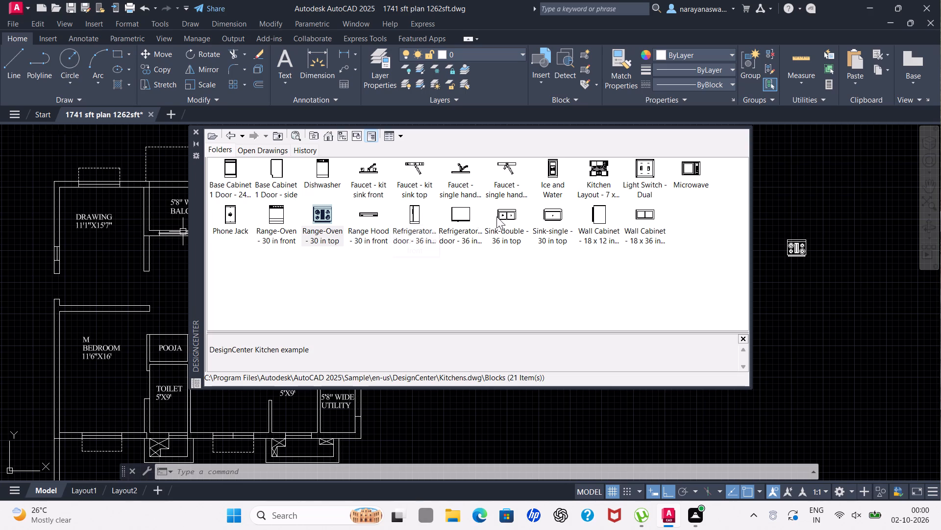
scroll(621, 226, "up", 1)
scroll(363, 221, "up", 1)
left_click_drag(415, 214, 792, 266)
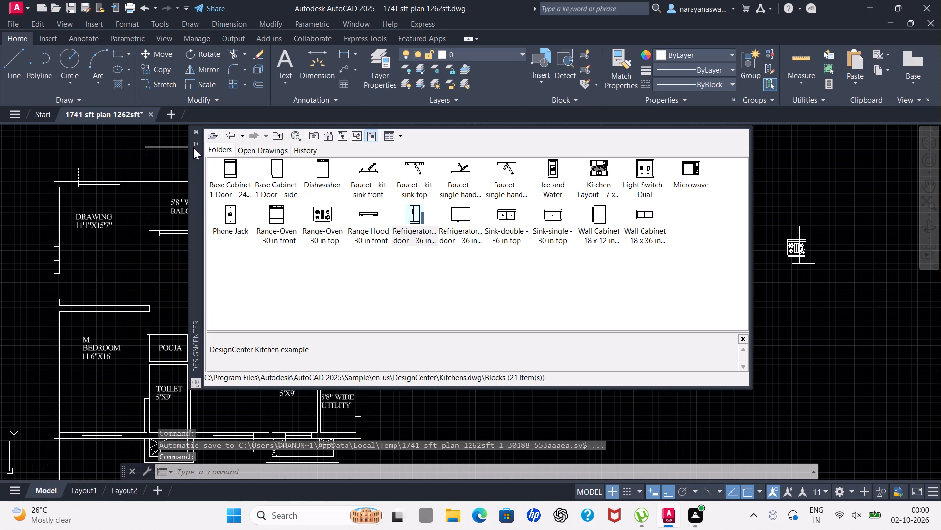
left_click(196, 129)
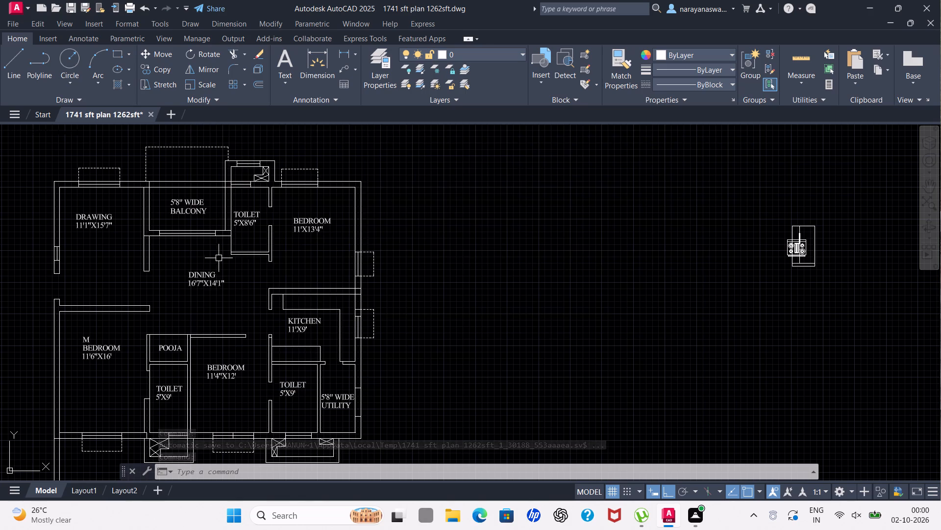
Copy the six-seat dining set from the furniture west of the plan into the upper plan's DINING room, below its label.
scroll(219, 258, "down", 3)
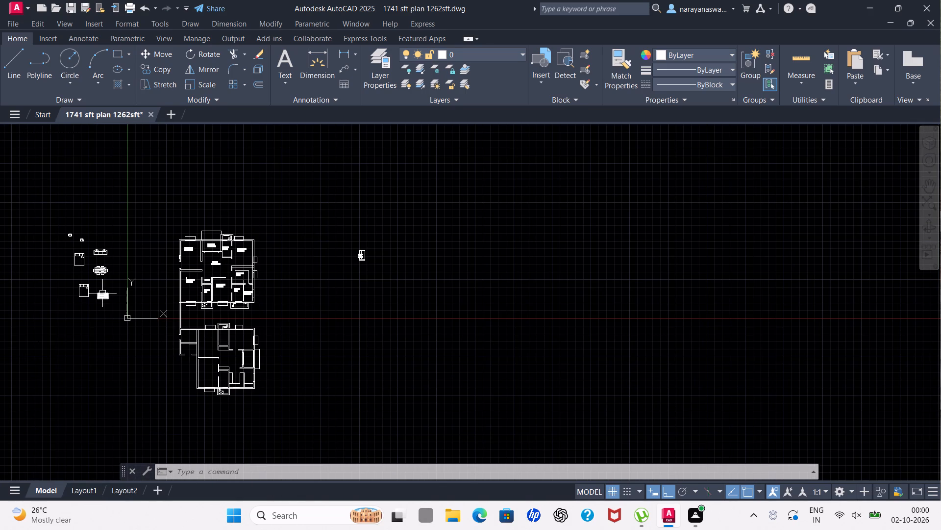
scroll(189, 271, "up", 2)
scroll(206, 276, "down", 1)
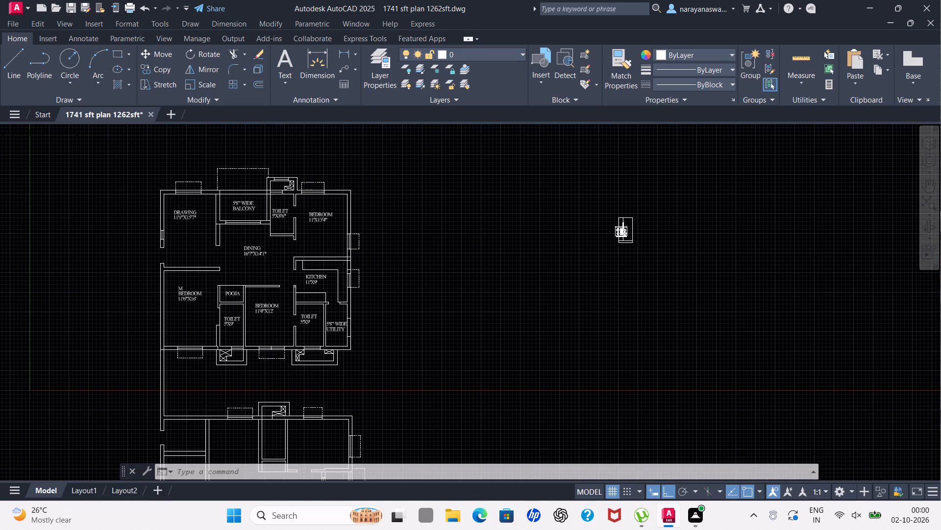
left_click(81, 267)
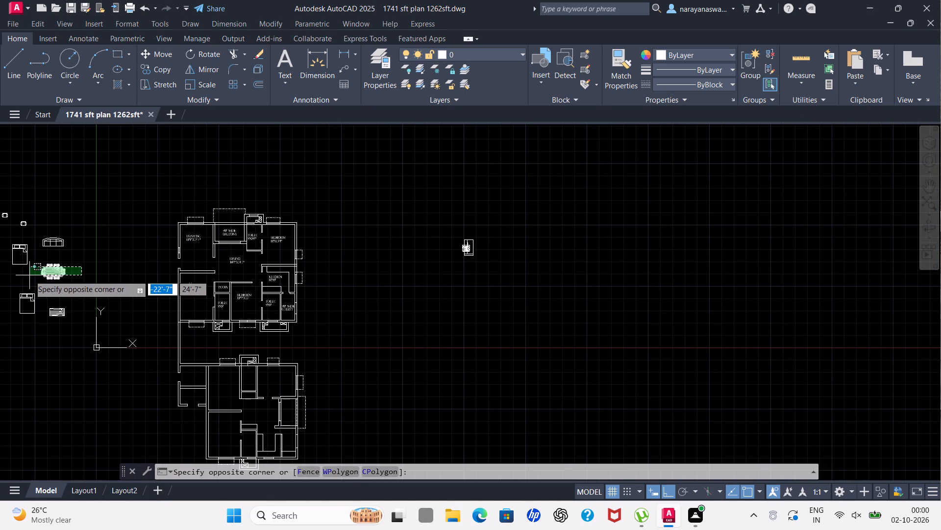
left_click(29, 275)
right_click(110, 278)
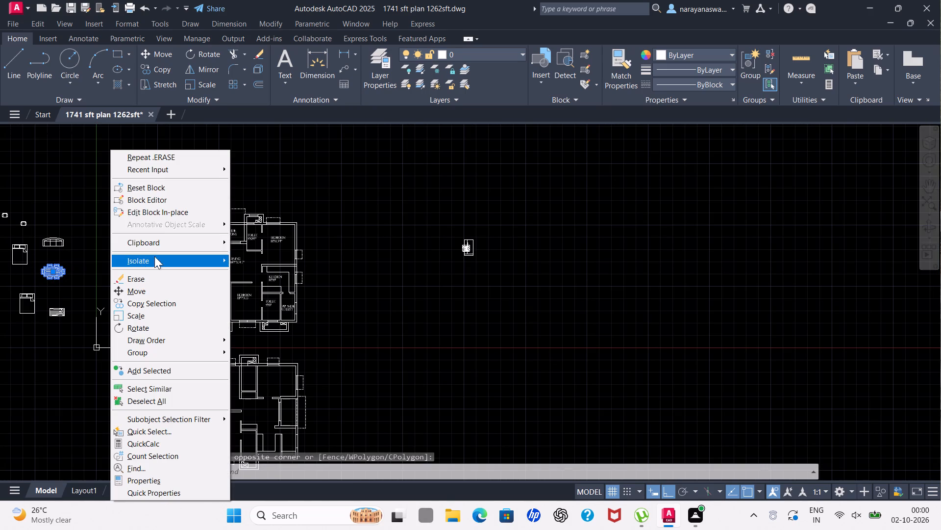
left_click(161, 300)
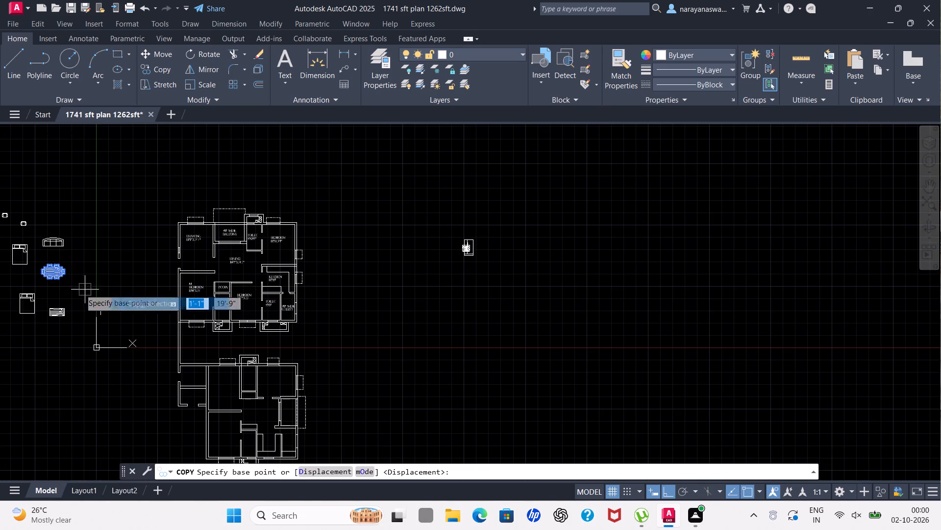
left_click_drag(54, 272, 62, 272)
scroll(236, 280, "up", 2)
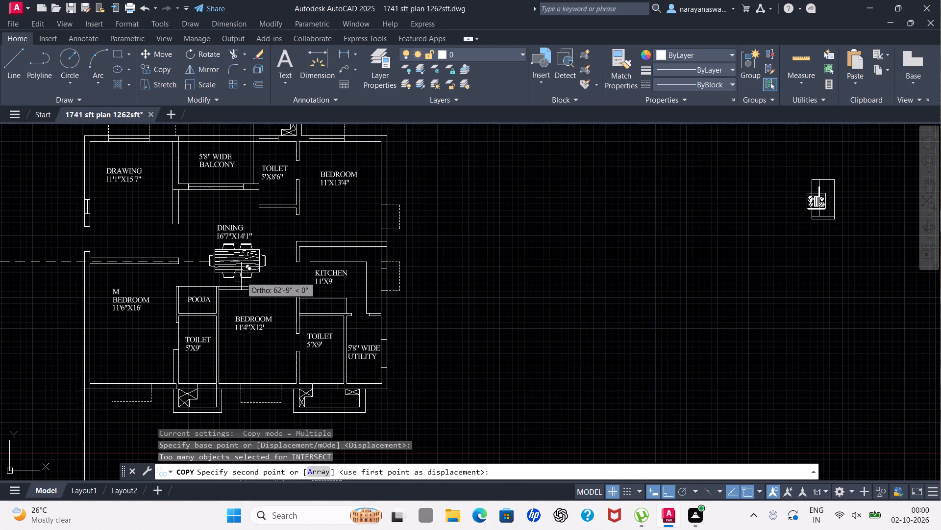
left_click(241, 276)
Turn Ortho off and place another dining set copy in the central hall of the lower plan, west of the small east-side room.
scroll(299, 291, "down", 2)
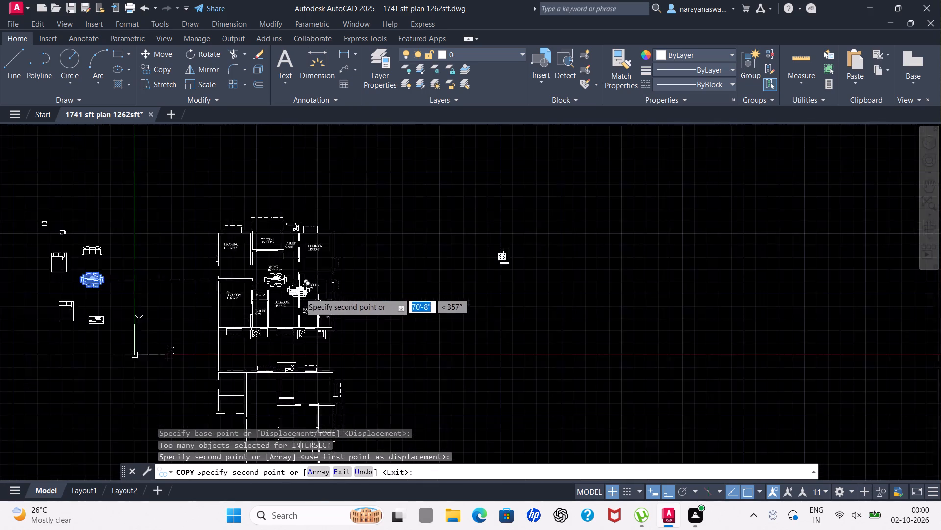
scroll(300, 293, "down", 1)
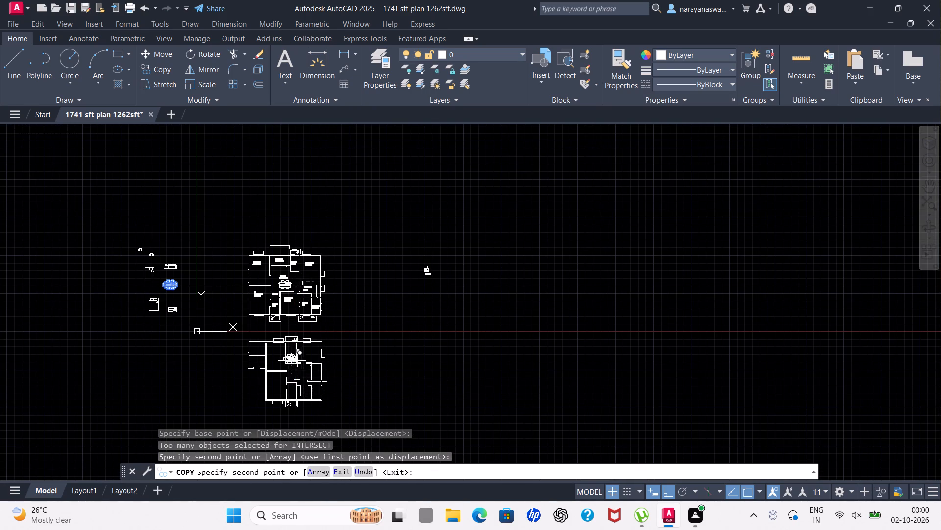
left_click(664, 493)
scroll(337, 394, "up", 2)
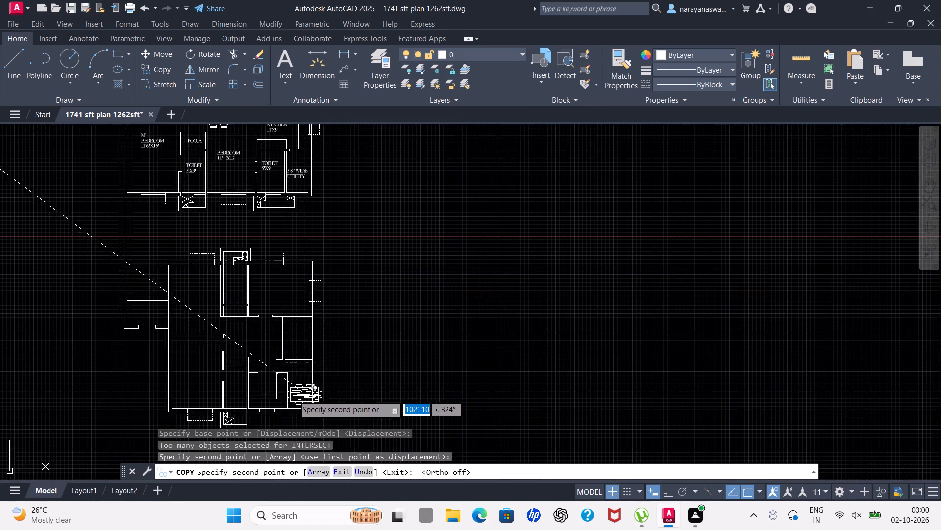
scroll(290, 396, "up", 1)
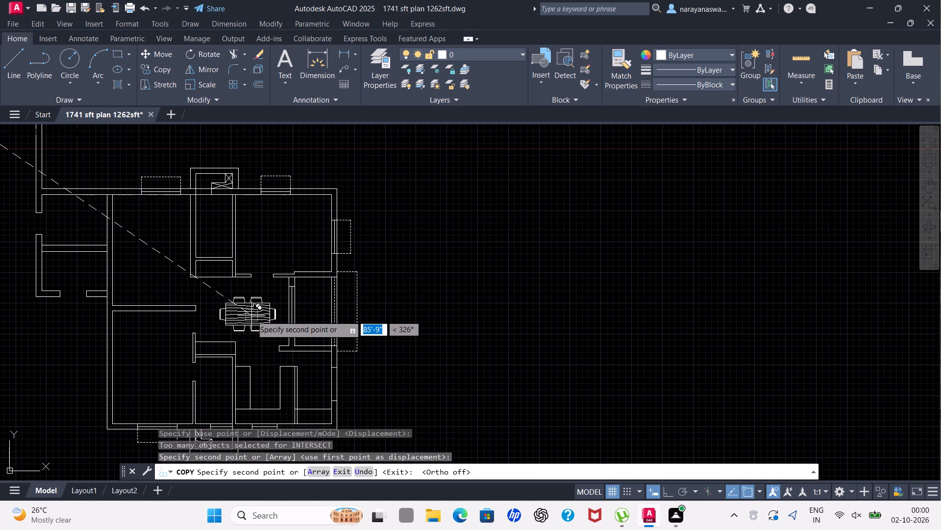
left_click(251, 316)
key("Escape")
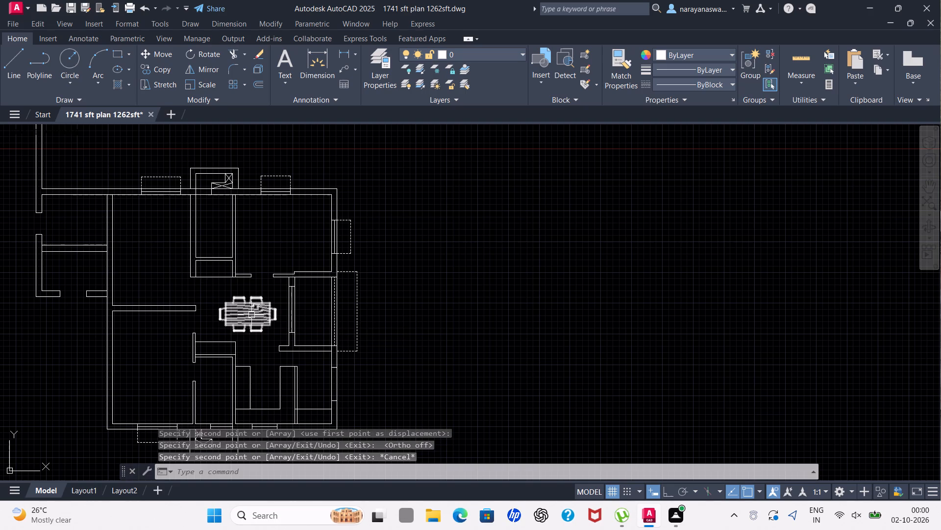
Copy the three-seat sofa from the furniture west of the plan into the upper plan's DRAWING room, near its north wall.
scroll(221, 304, "down", 3)
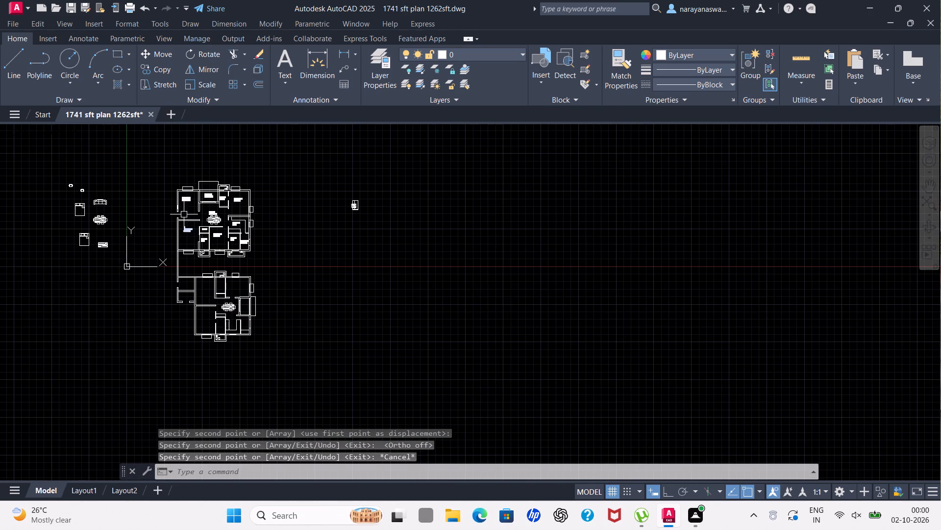
scroll(184, 213, "up", 2)
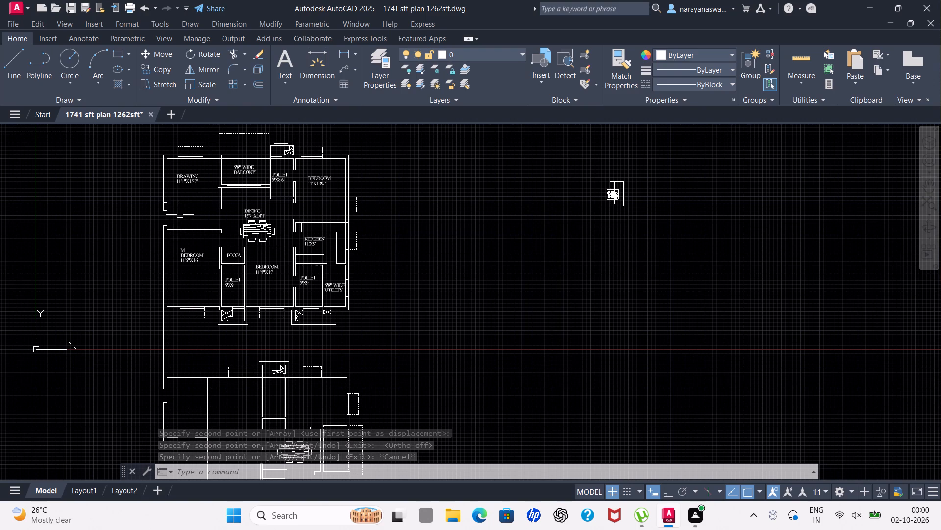
scroll(158, 164, "up", 2)
scroll(250, 238, "down", 3)
scroll(63, 252, "up", 1)
left_click(191, 200)
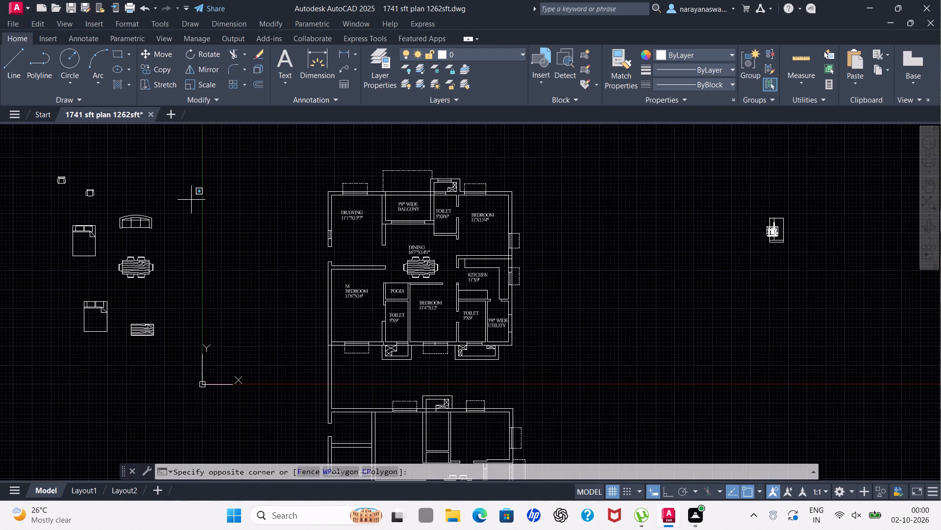
left_click(116, 237)
right_click(116, 238)
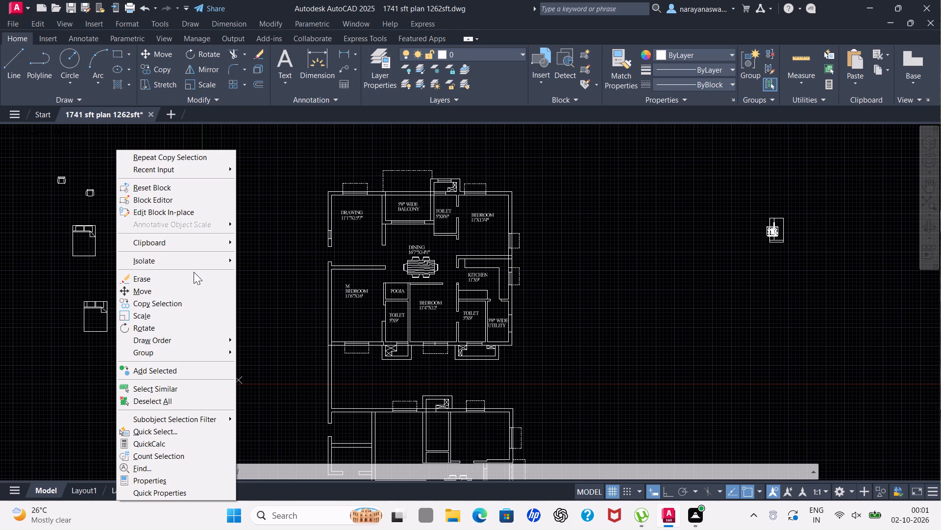
left_click(166, 303)
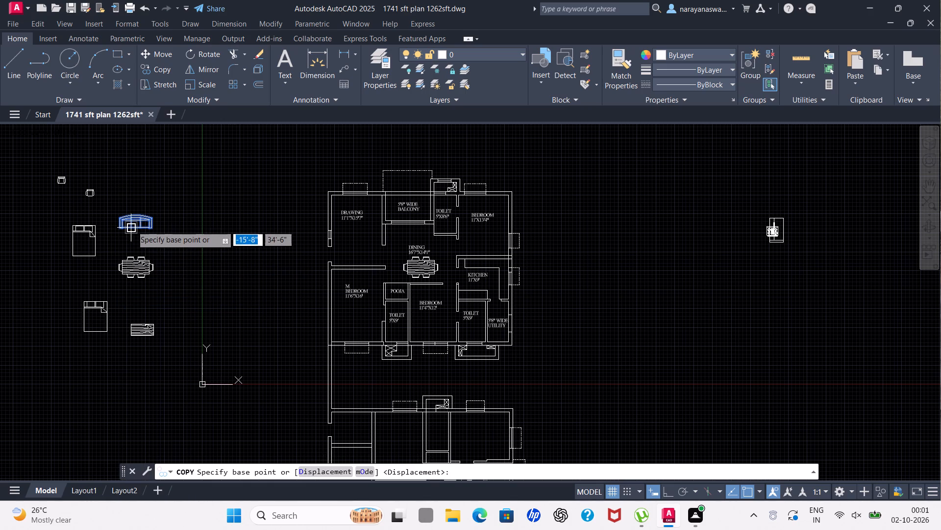
left_click_drag(132, 226, 138, 226)
scroll(349, 214, "up", 2)
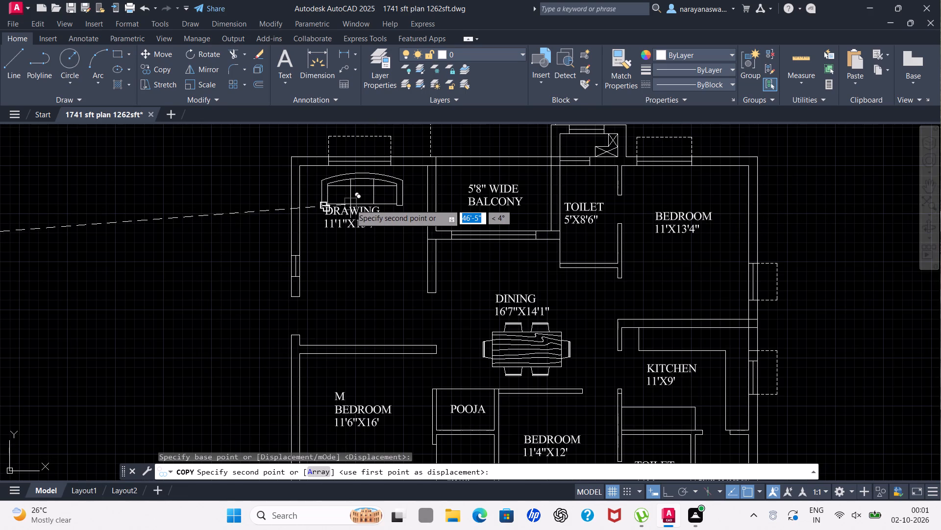
scroll(336, 212, "up", 2)
scroll(340, 206, "down", 3)
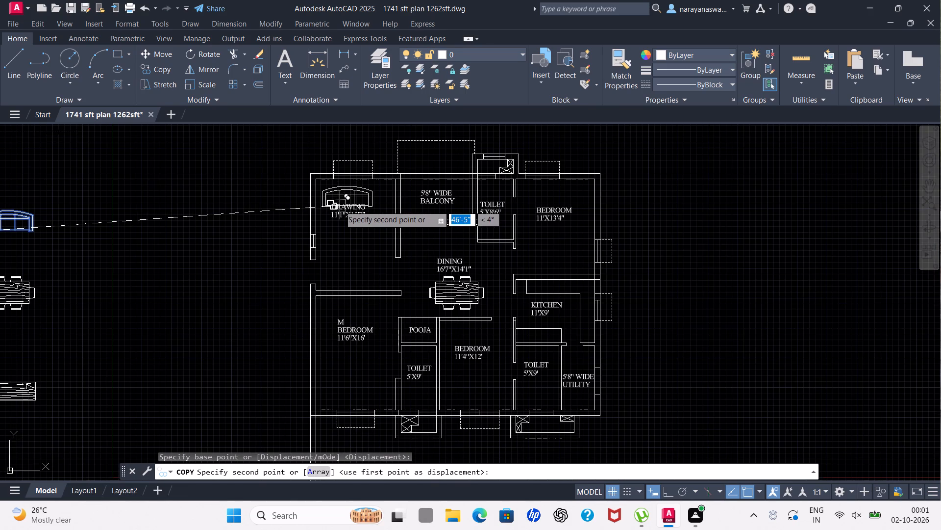
scroll(344, 197, "up", 3)
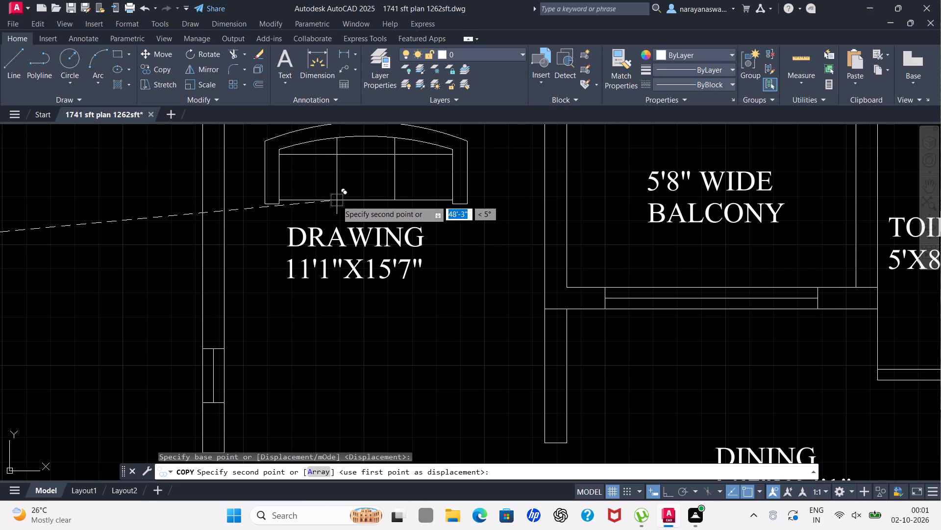
scroll(337, 200, "down", 1)
scroll(342, 201, "up", 2)
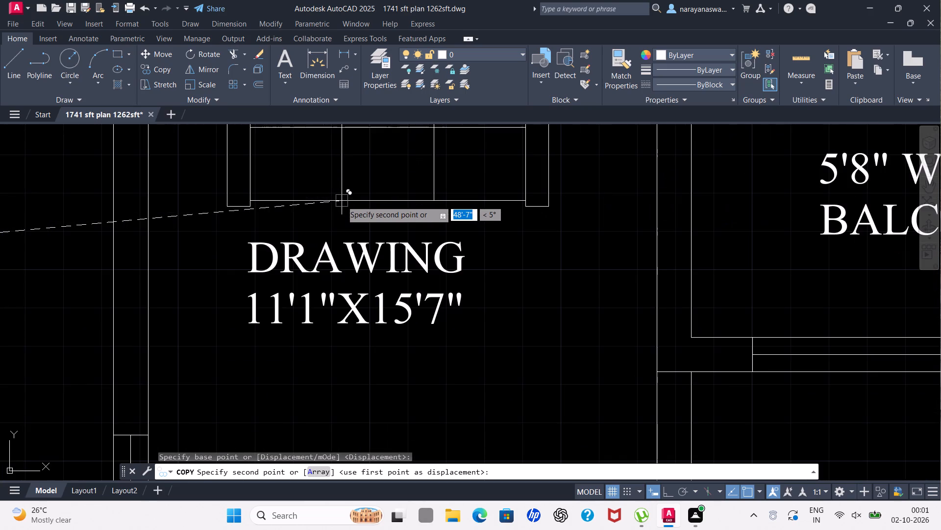
scroll(344, 199, "down", 3)
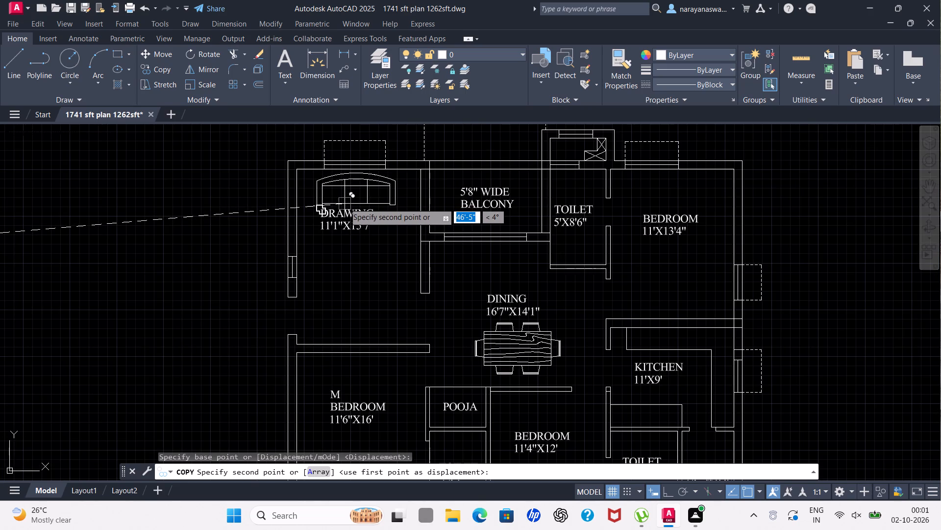
left_click(345, 203)
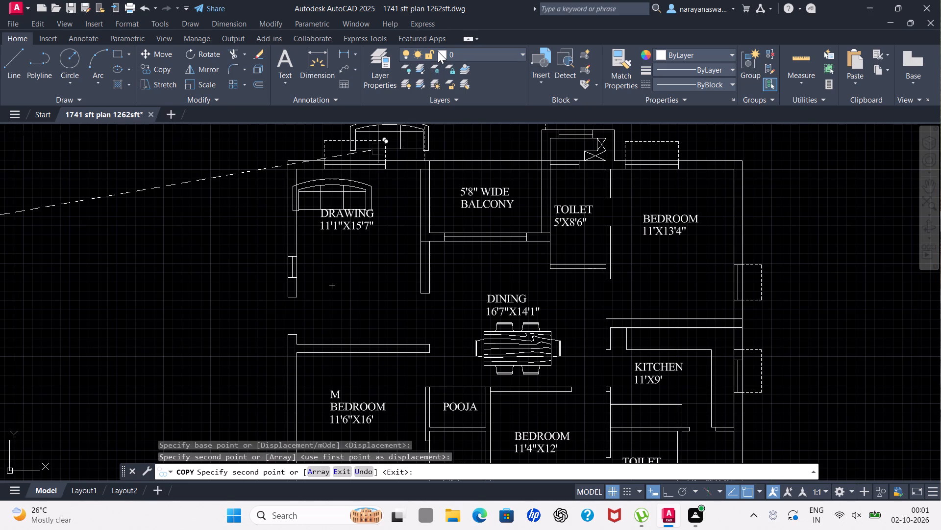
Move the three-seat sofa in the upper plan's DRAWING room off the west wall and centre it against the north wall window.
key("Escape")
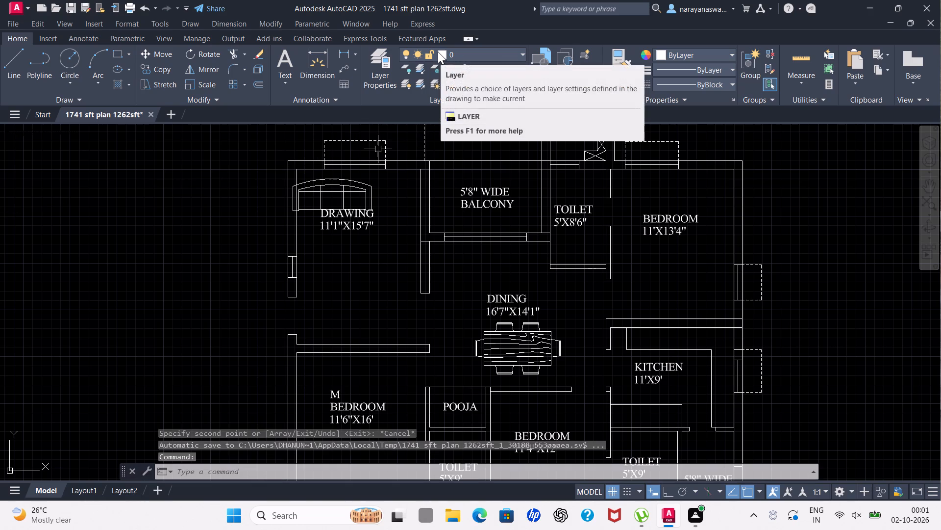
scroll(346, 193, "up", 3)
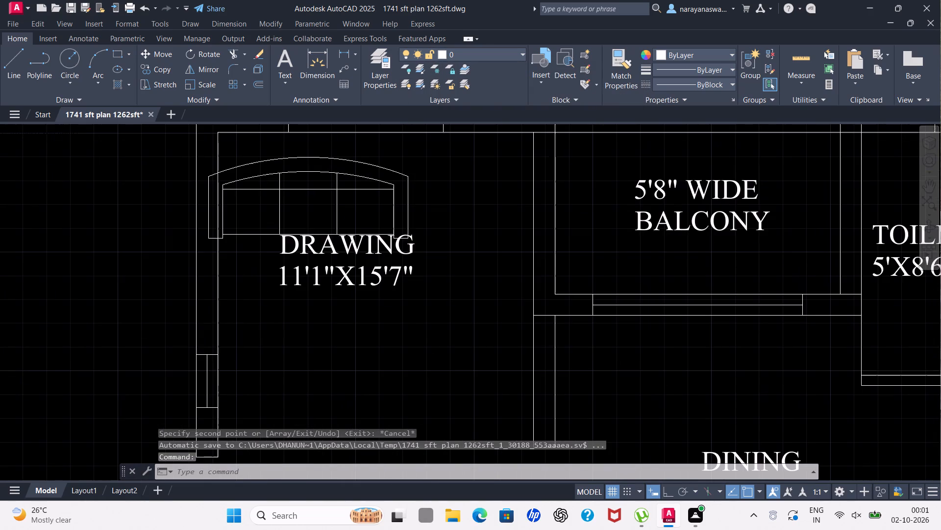
left_click_drag(425, 144, 404, 159)
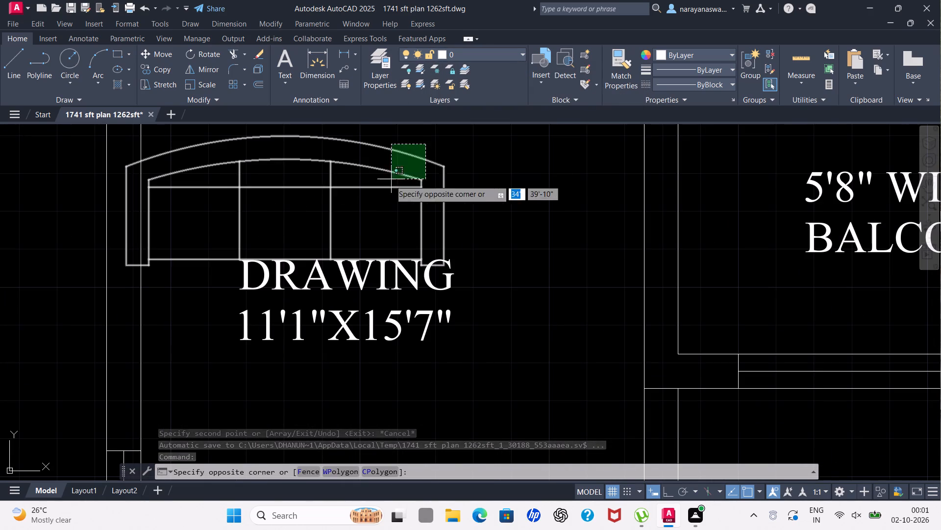
left_click(373, 190)
right_click(373, 190)
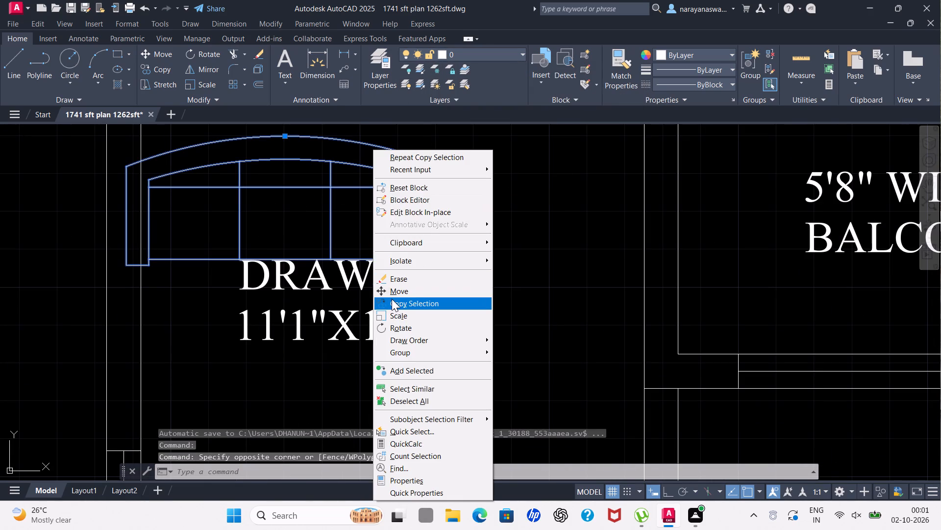
left_click(397, 293)
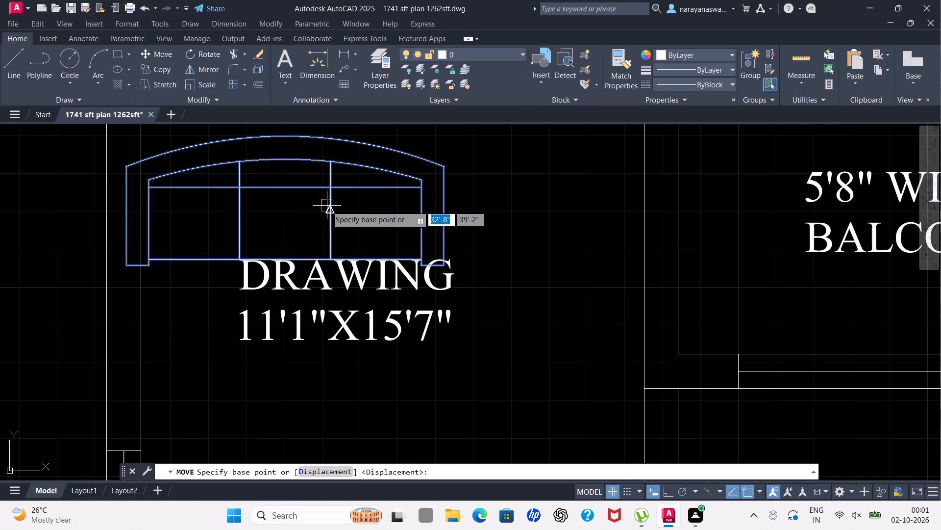
left_click(328, 206)
scroll(378, 181, "down", 2)
scroll(397, 176, "up", 1)
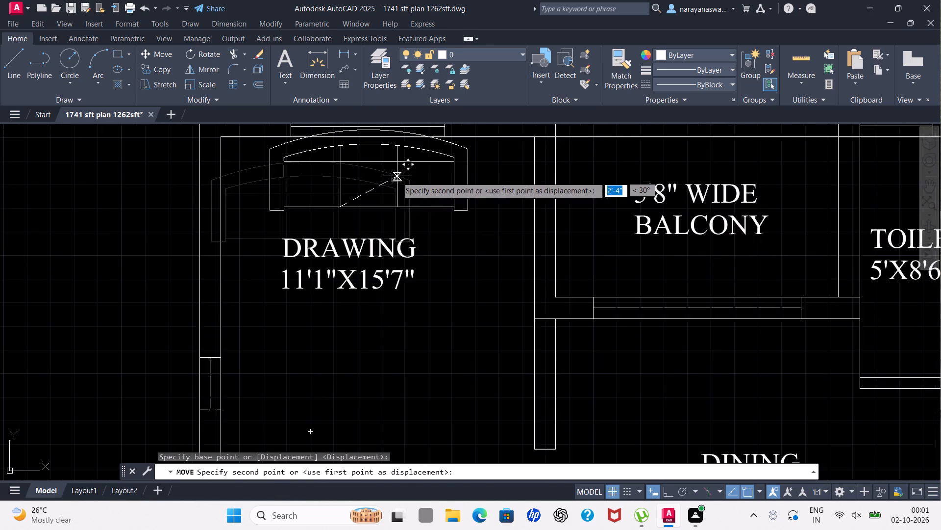
scroll(397, 177, "up", 1)
left_click(412, 185)
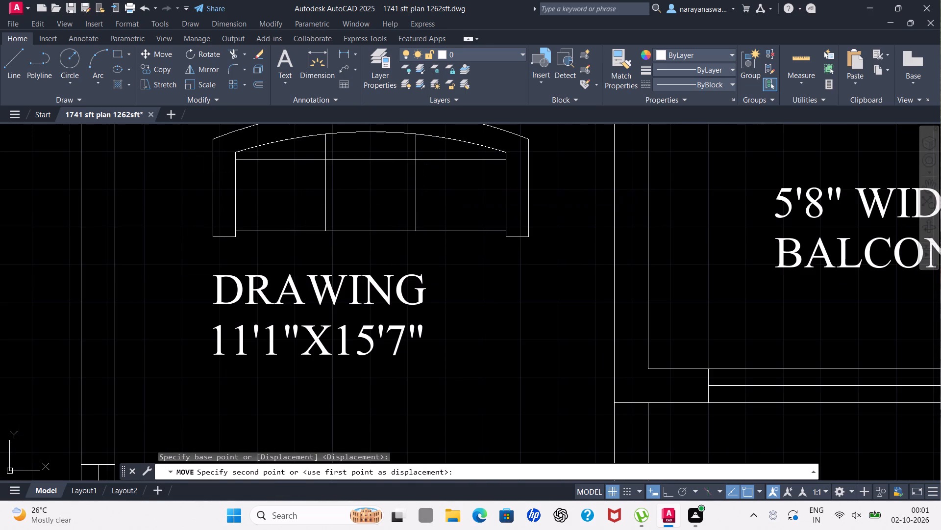
Rotate the chair nearest the loose sofa, west of the plan, a quarter turn counterclockwise so its back faces west.
scroll(322, 258, "down", 2)
scroll(227, 231, "down", 1)
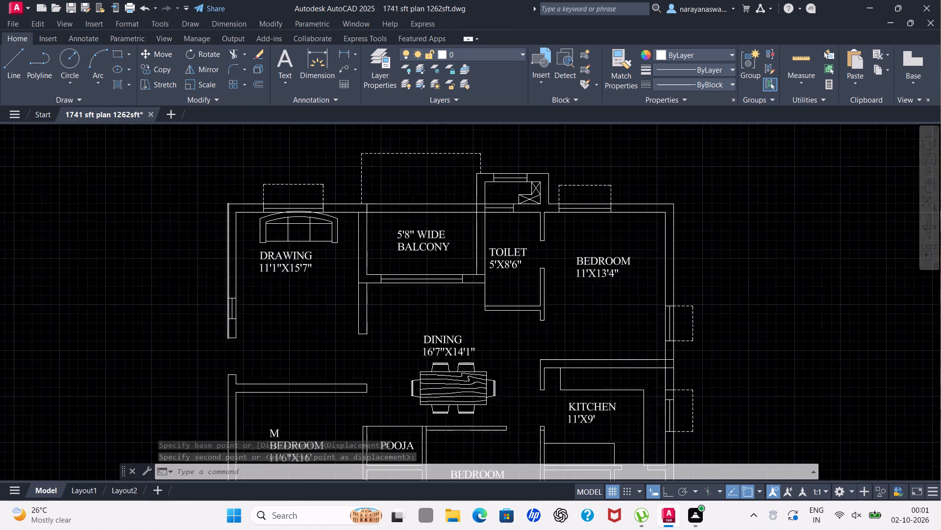
scroll(228, 231, "down", 1)
scroll(140, 250, "down", 2)
scroll(8, 240, "up", 3)
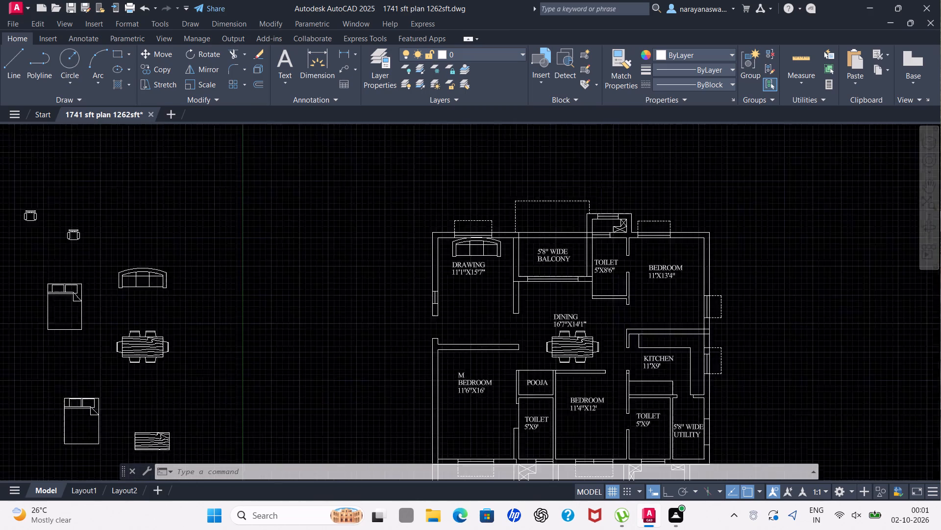
left_click(149, 203)
left_click(99, 257)
right_click(100, 254)
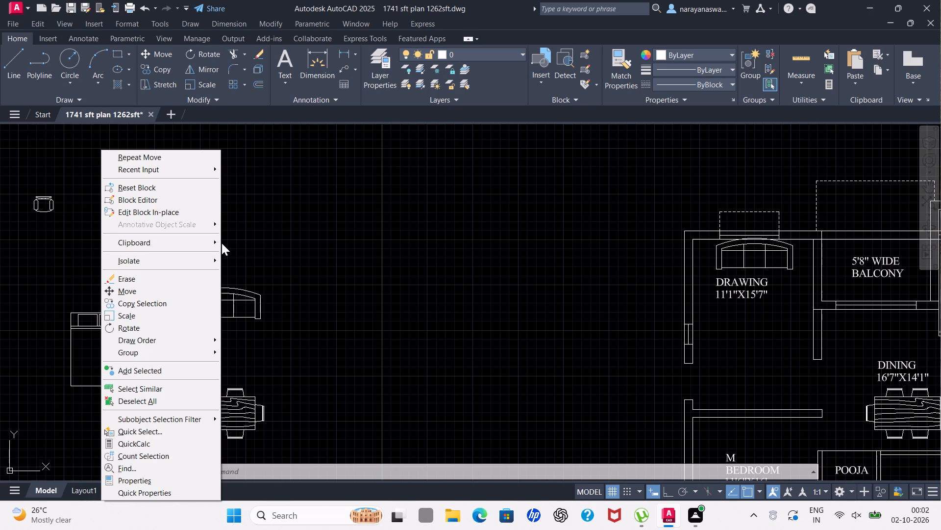
left_click(137, 325)
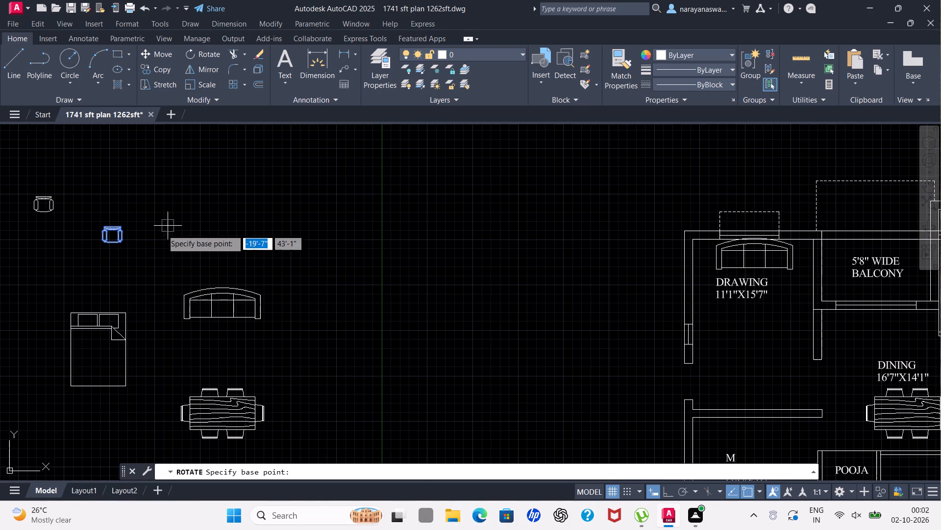
left_click_drag(123, 240, 128, 231)
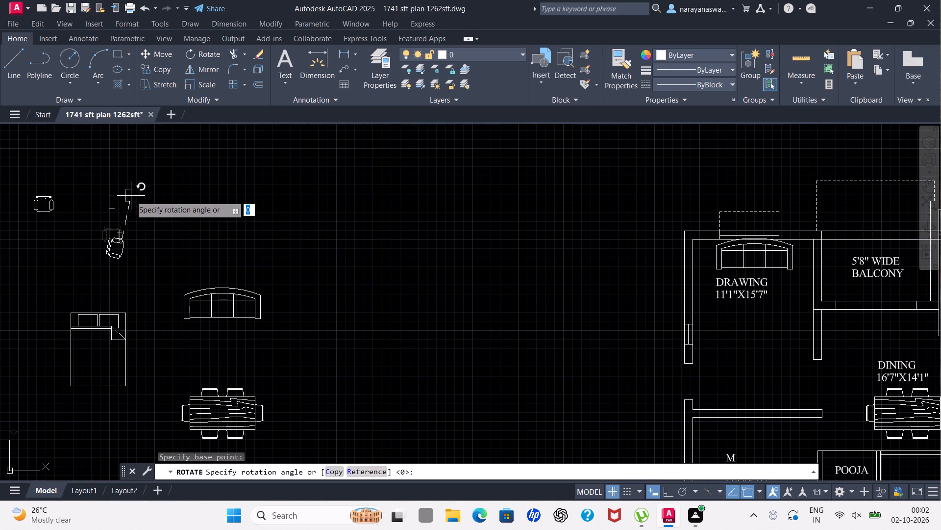
left_click(122, 200)
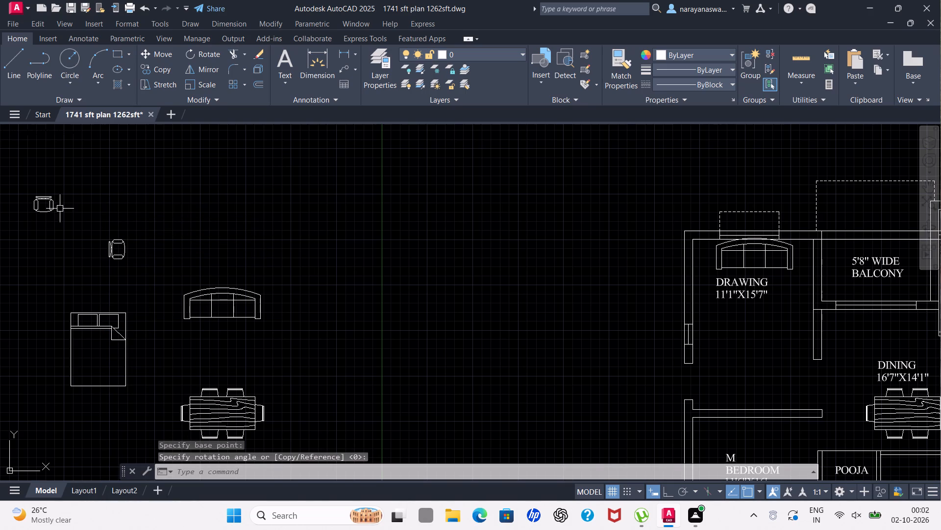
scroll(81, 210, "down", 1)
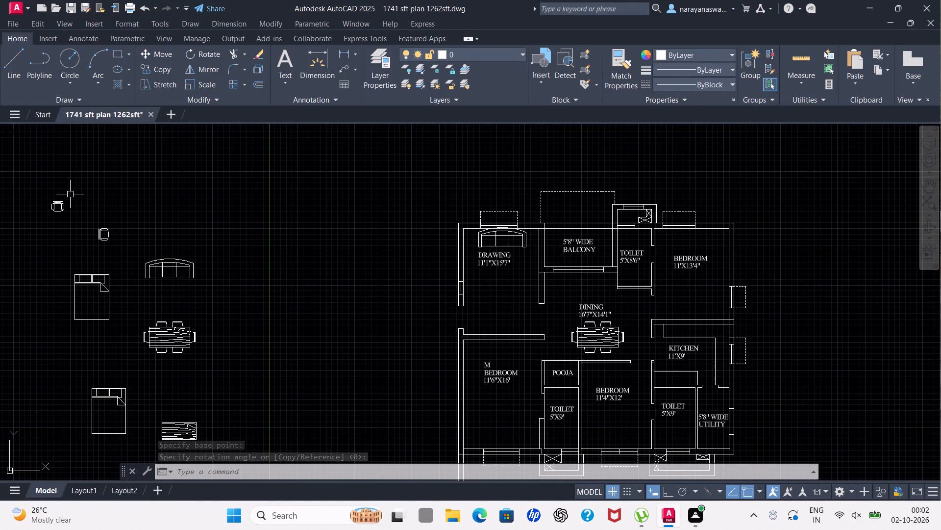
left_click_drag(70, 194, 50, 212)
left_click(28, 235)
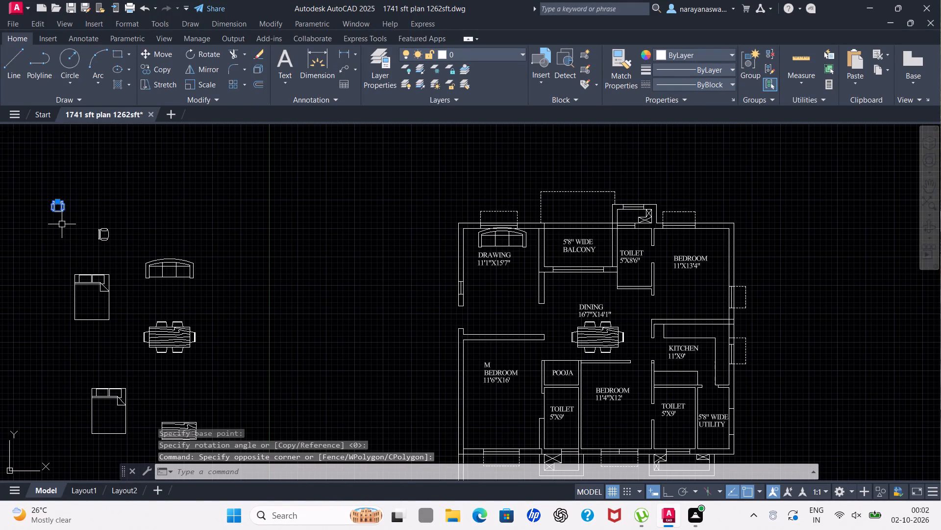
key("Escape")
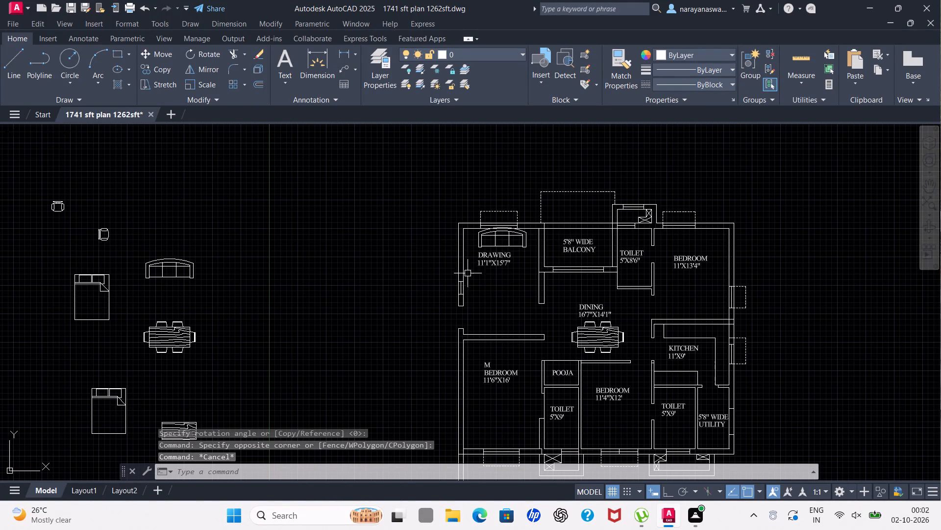
Move the rotated chair into the upper plan's DRAWING room, near the west wall and south-west of the sofa.
left_click_drag(115, 210, 115, 221)
left_click(79, 262)
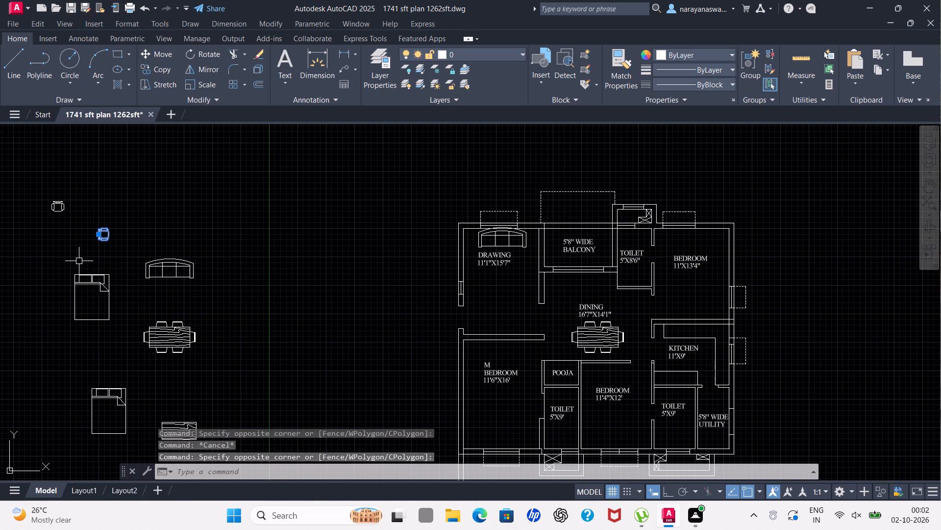
right_click(79, 257)
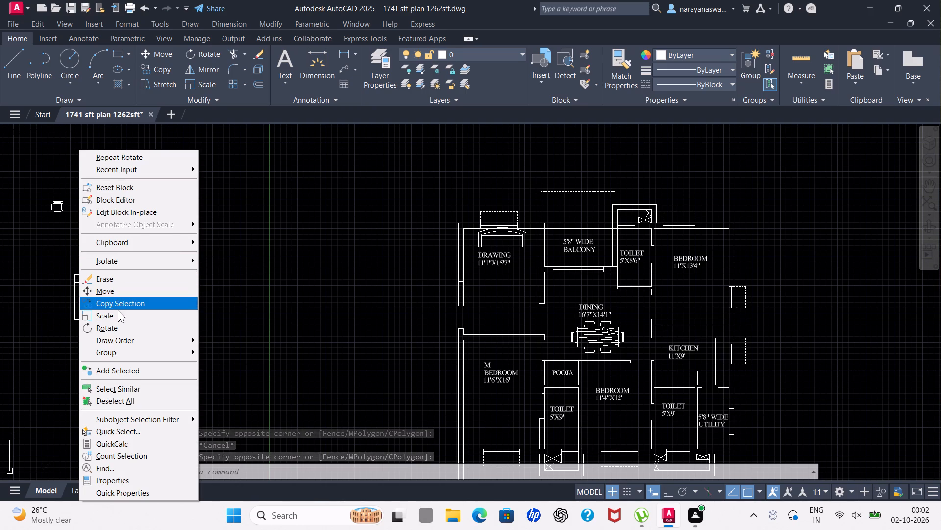
left_click(115, 292)
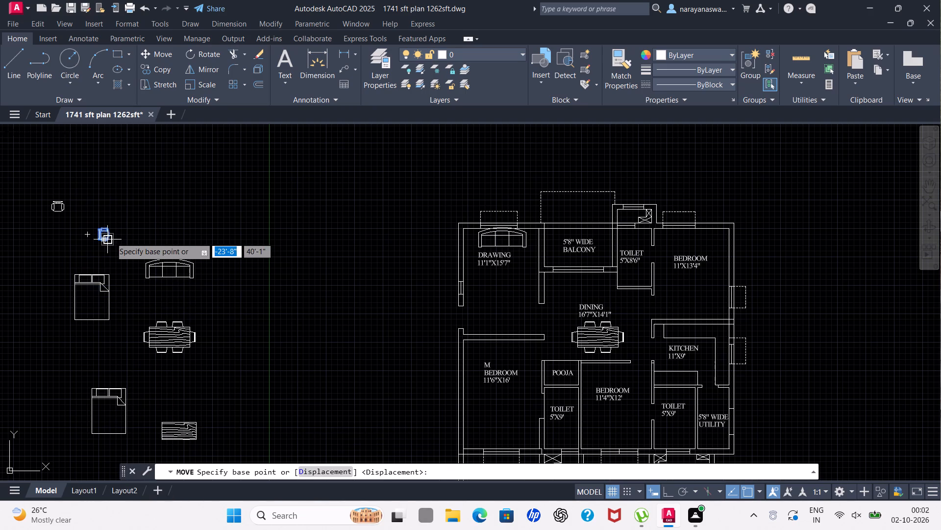
left_click(111, 238)
scroll(522, 309, "up", 2)
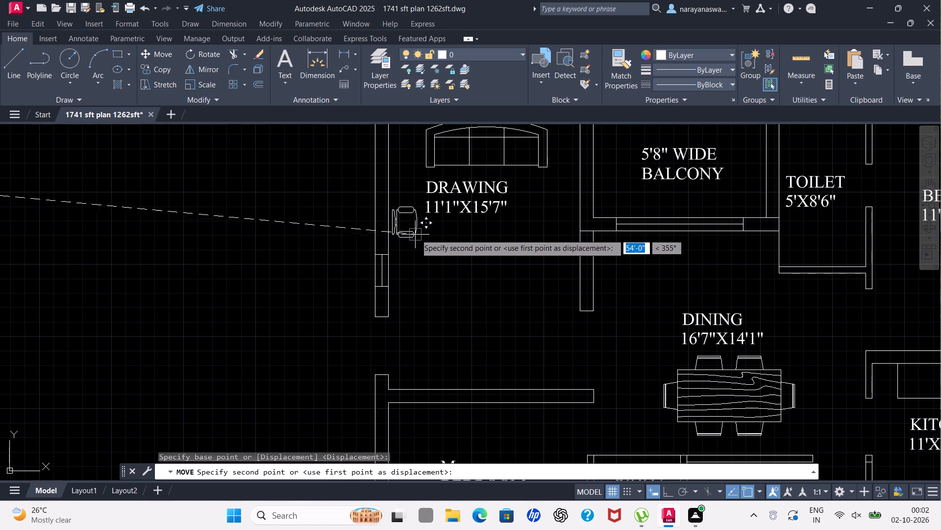
left_click(418, 206)
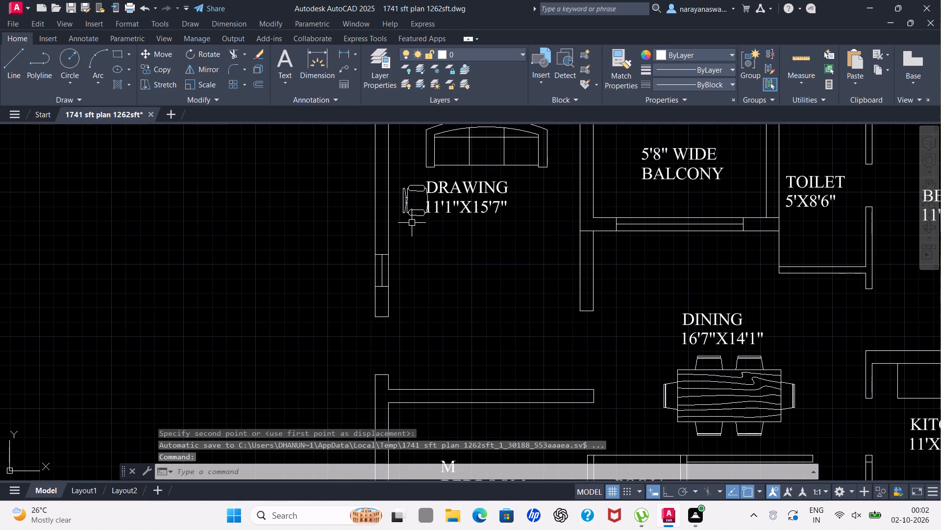
Move the DRAWING 11'1"X15'7" label south-east within the room, clear of the chair and sofa.
left_click(466, 192)
right_click(466, 192)
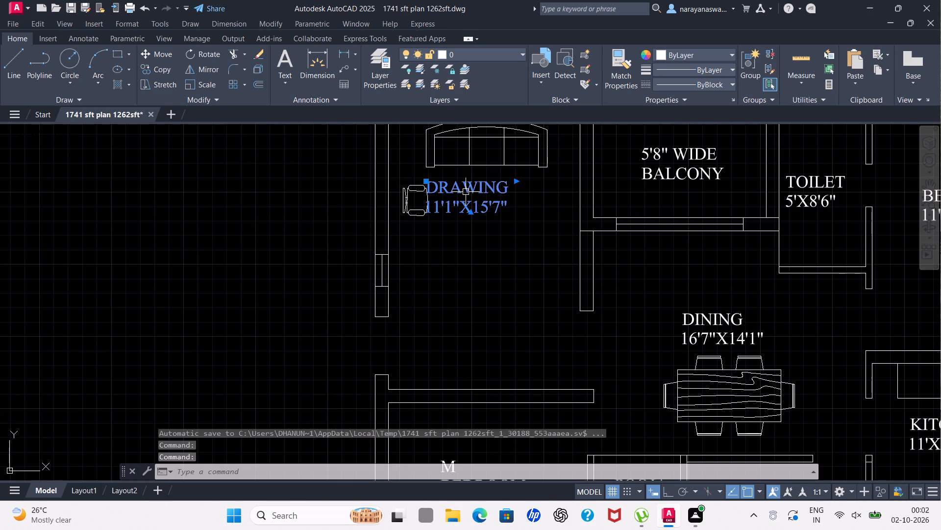
left_click(499, 289)
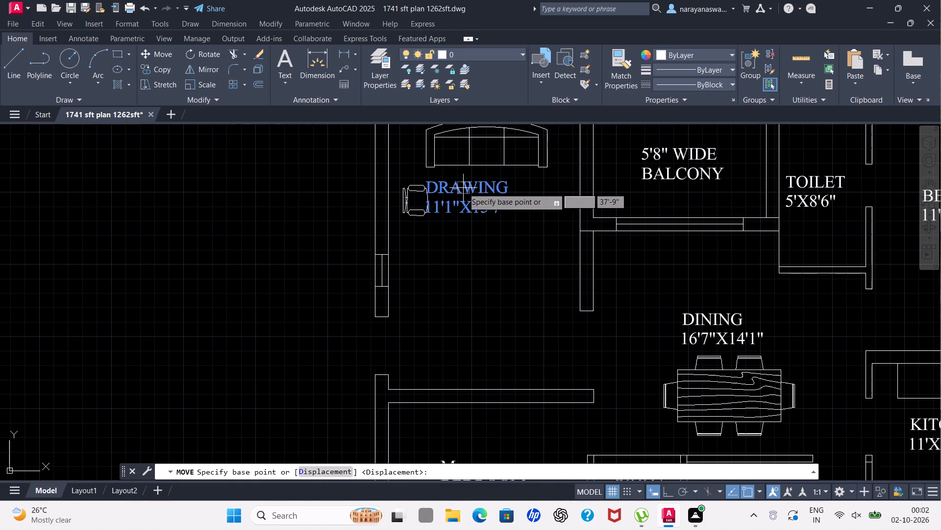
left_click_drag(470, 197, 476, 196)
left_click(461, 222)
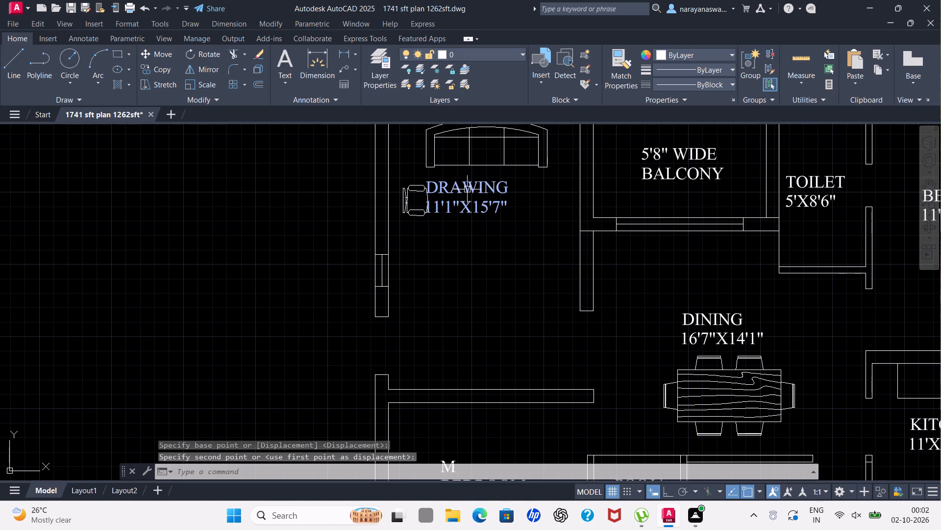
left_click(468, 188)
right_click(467, 191)
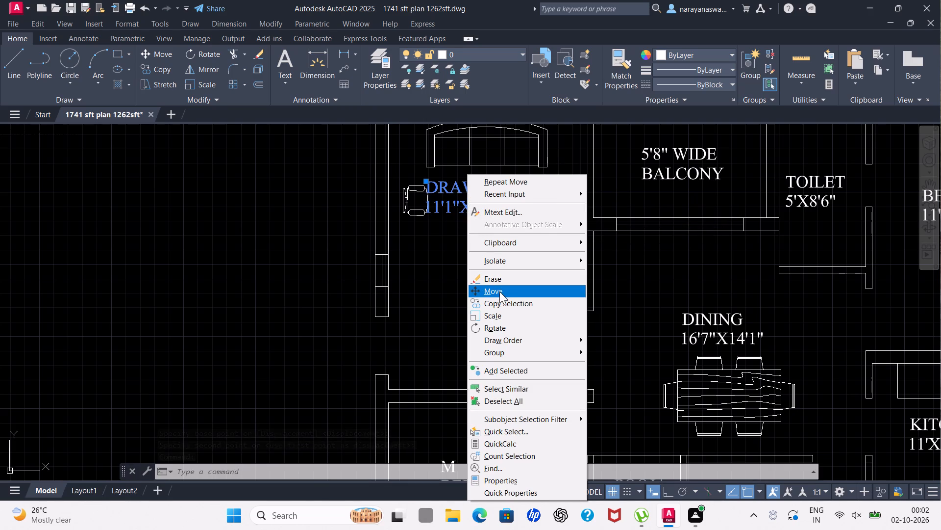
left_click(499, 291)
left_click(464, 193)
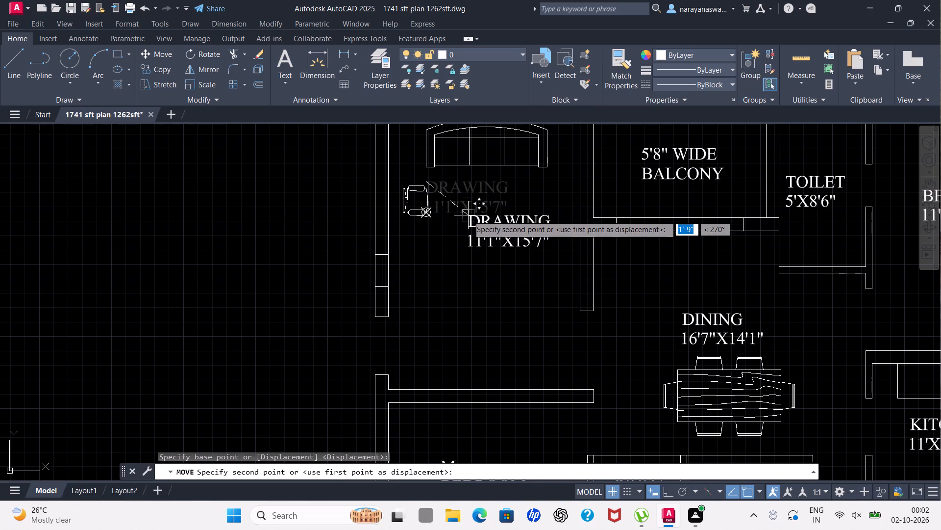
left_click(467, 211)
double_click(464, 226)
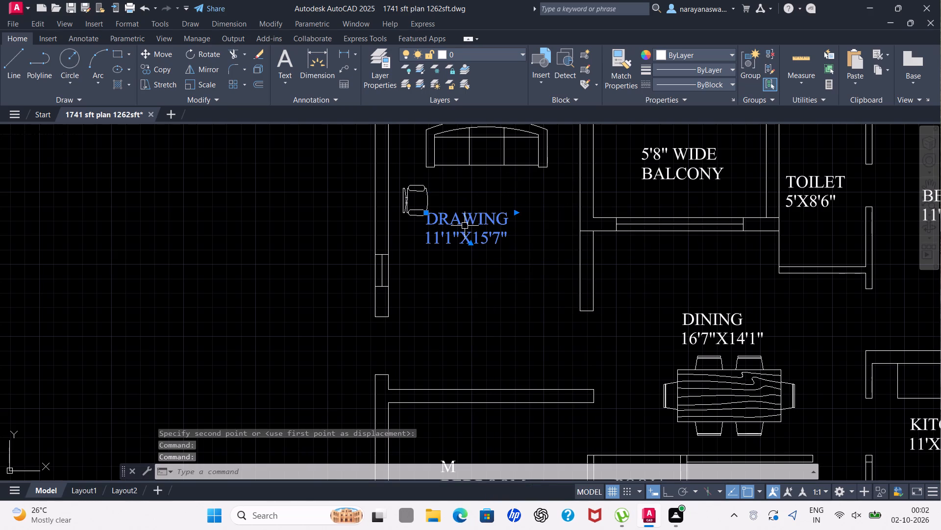
right_click(470, 230)
left_click(499, 288)
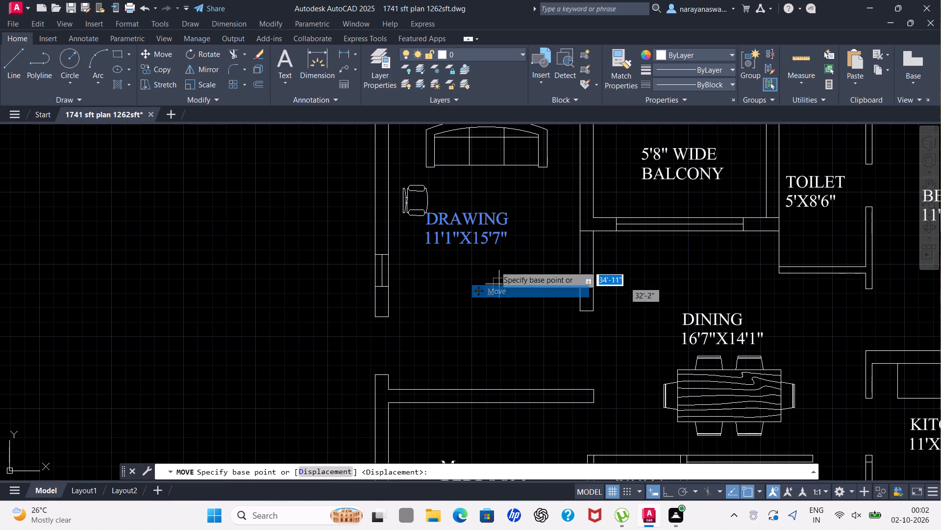
left_click_drag(453, 216, 456, 221)
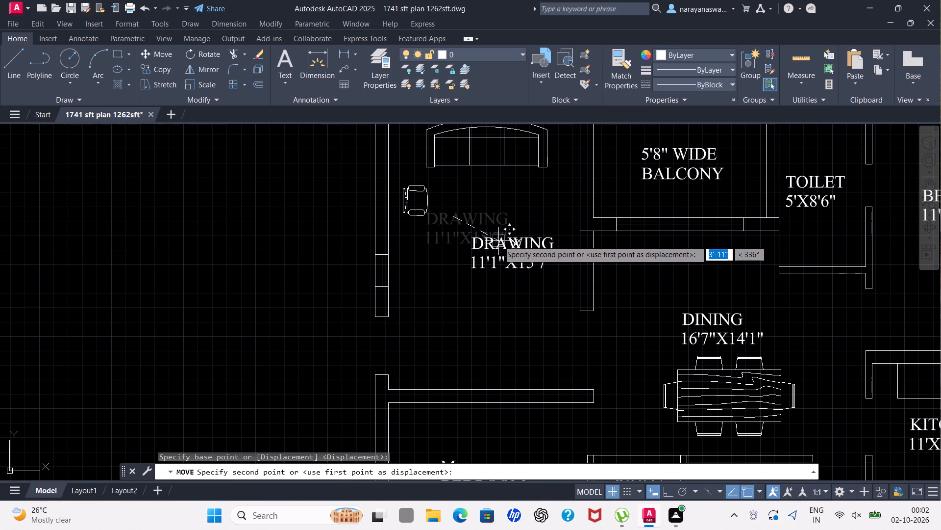
left_click(499, 234)
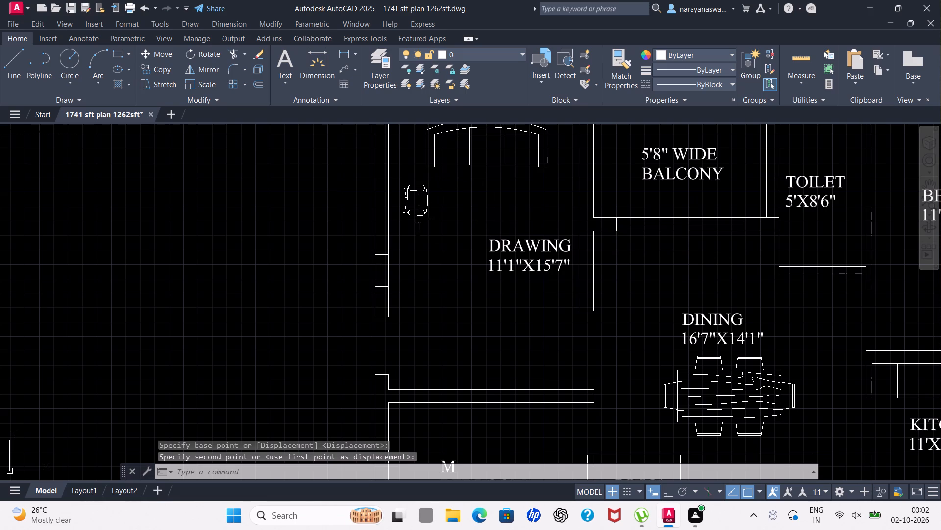
Mirror the chair near the DRAWING room's west wall across a vertical line at its front edge, keeping the original.
scroll(418, 223, "down", 1)
scroll(409, 208, "up", 2)
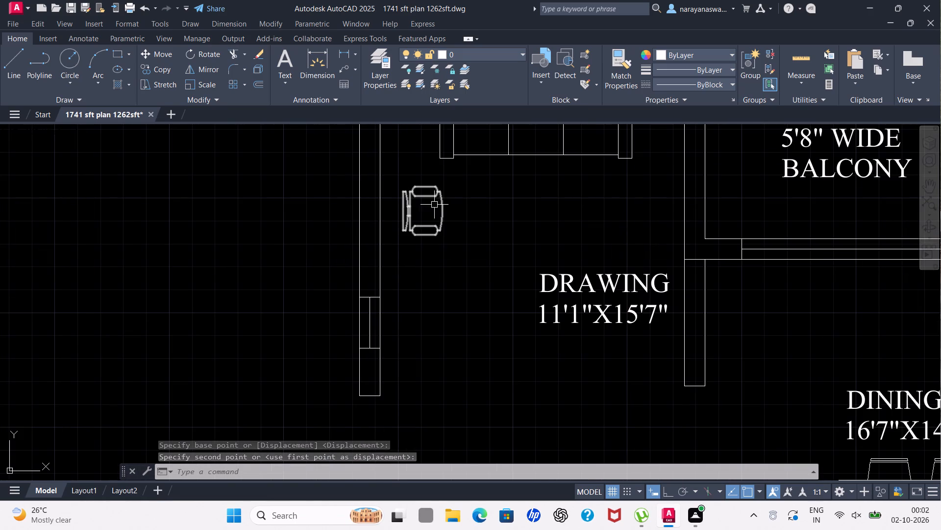
left_click(460, 191)
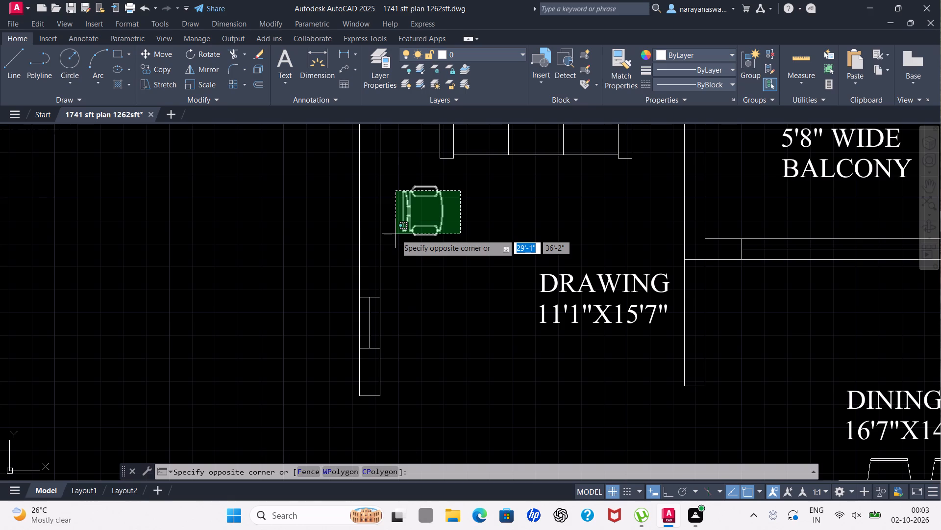
left_click(396, 235)
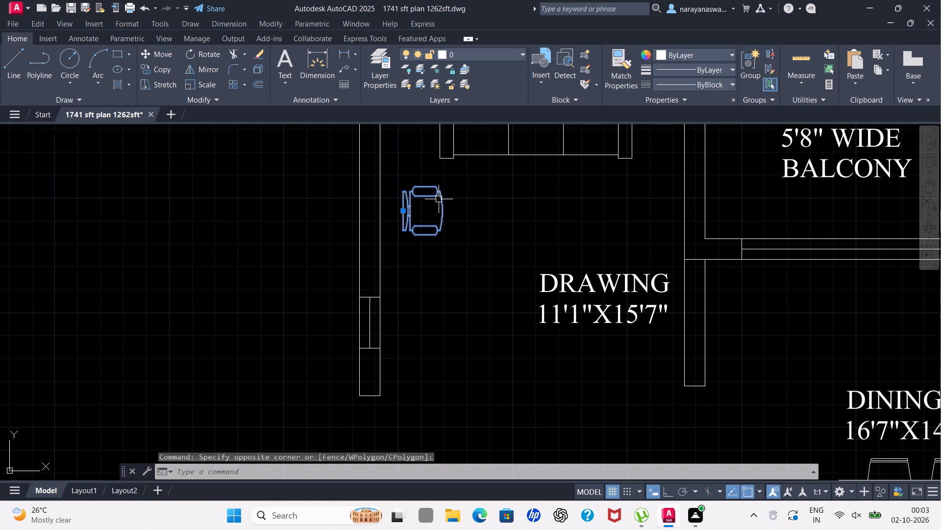
scroll(471, 212, "down", 2)
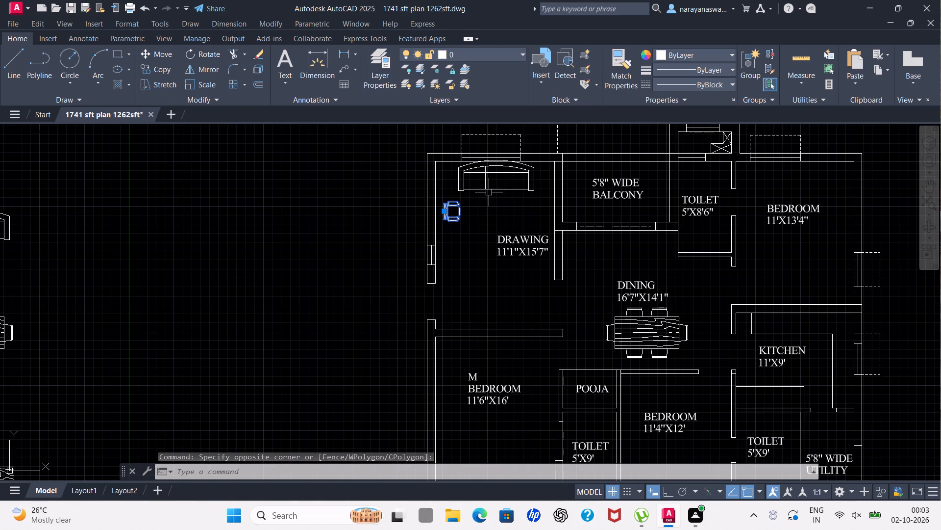
scroll(419, 237, "up", 1)
scroll(494, 213, "down", 1)
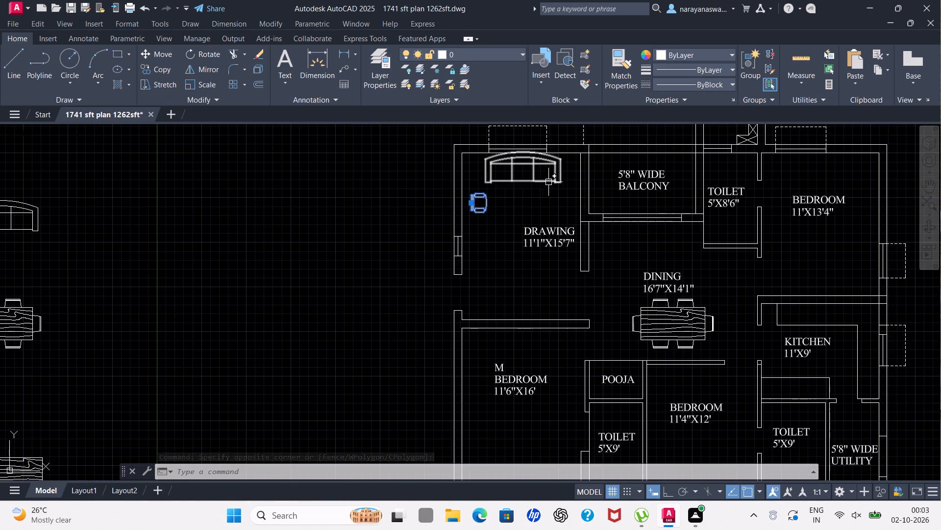
scroll(548, 182, "up", 2)
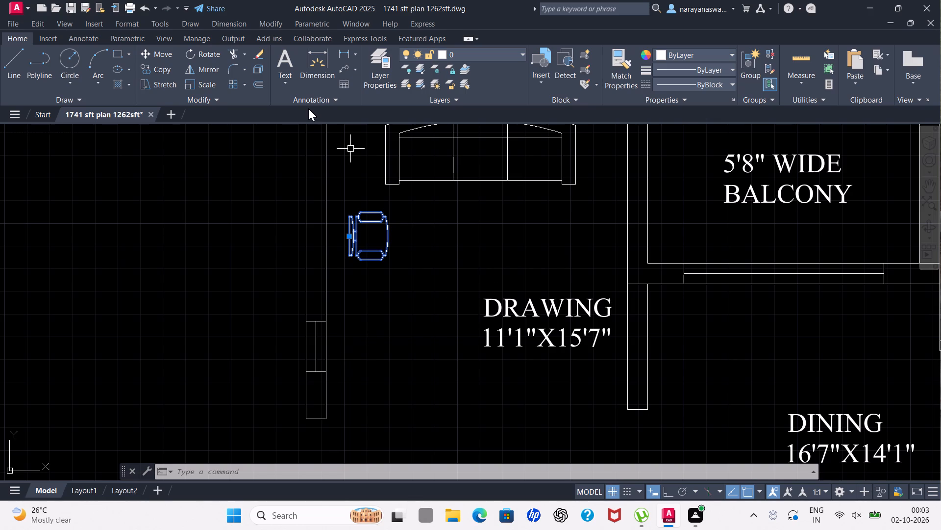
scroll(374, 198, "down", 1)
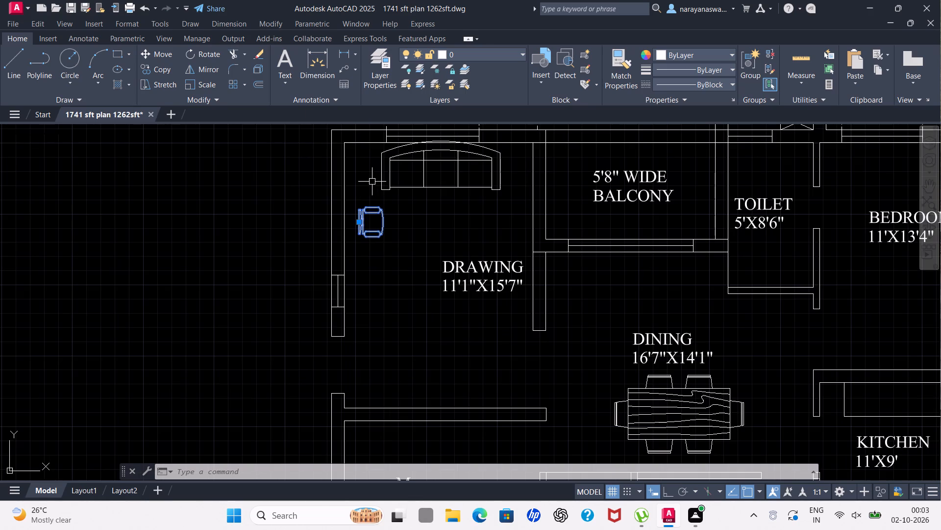
scroll(372, 182, "up", 1)
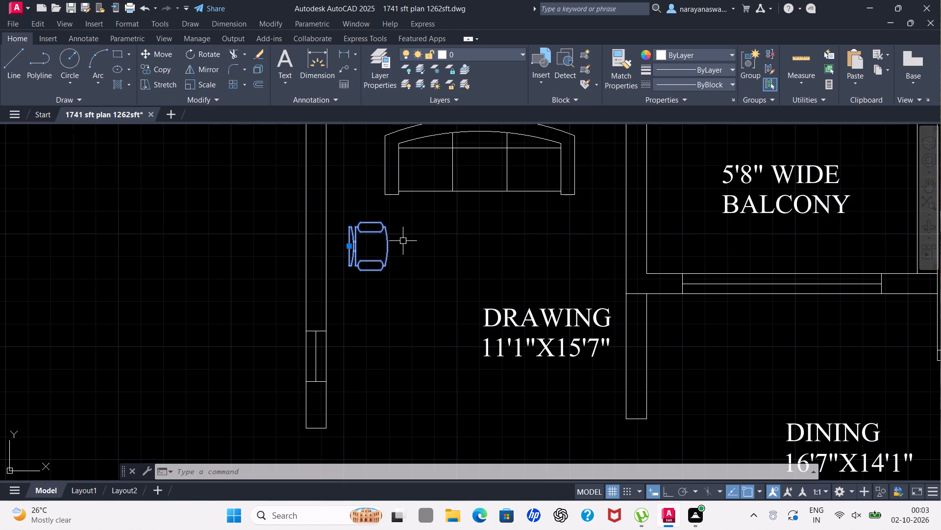
right_click(405, 241)
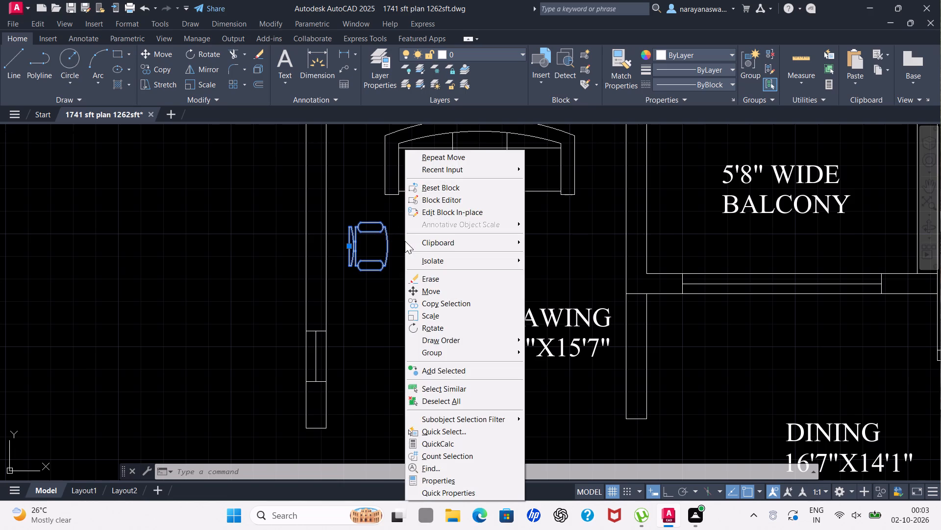
key("Escape")
type("MI")
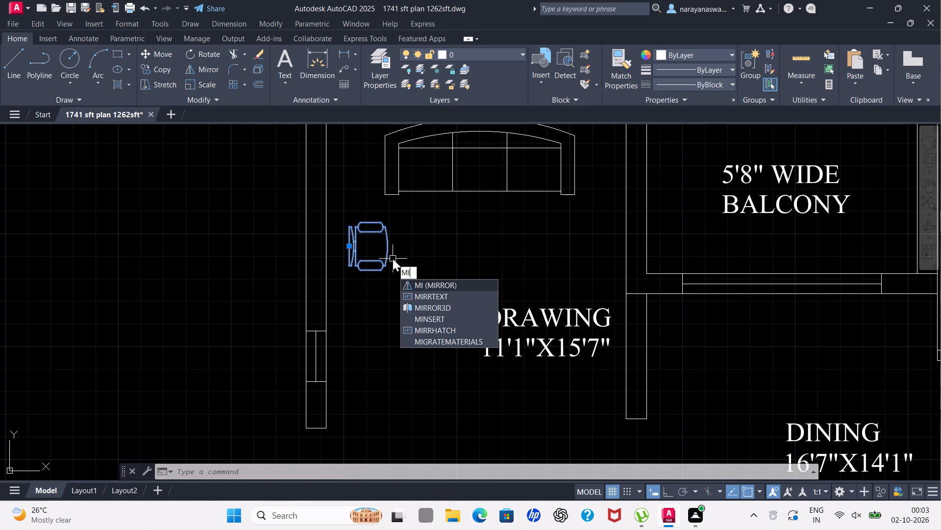
left_click(444, 285)
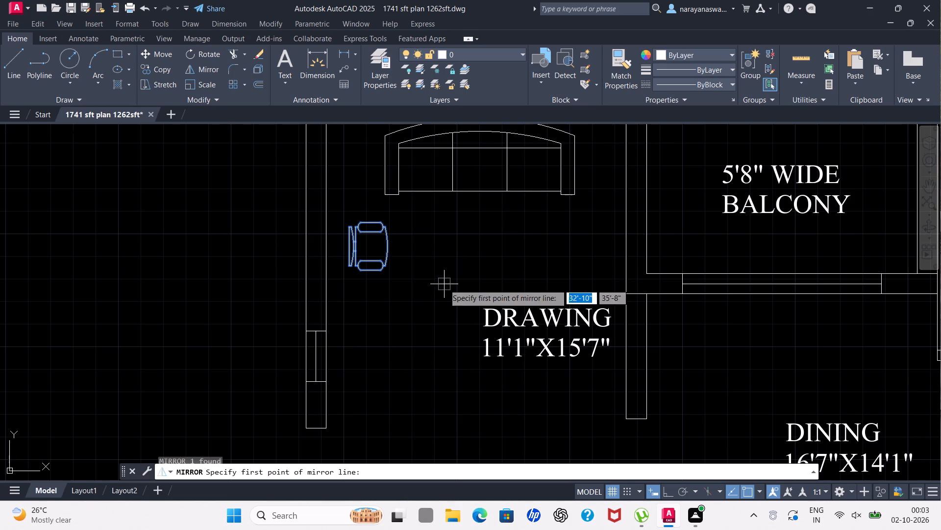
left_click(391, 233)
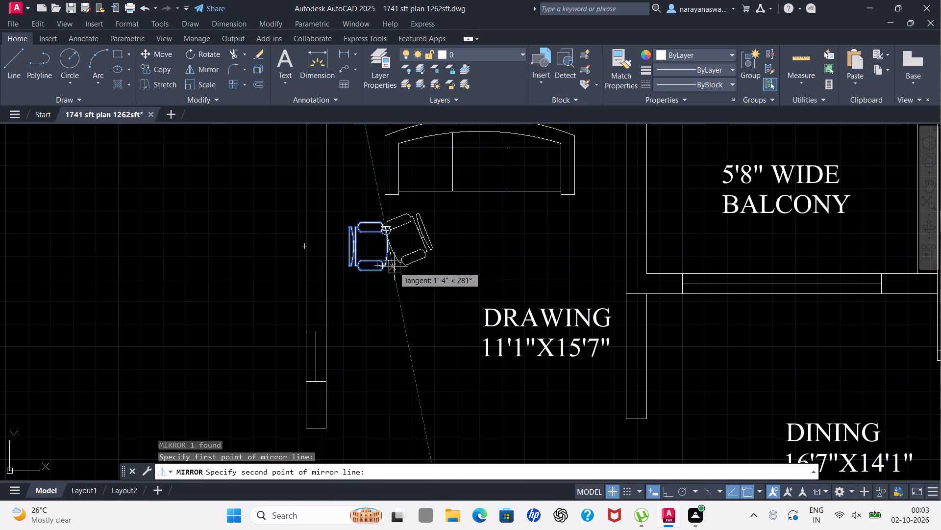
left_click(390, 267)
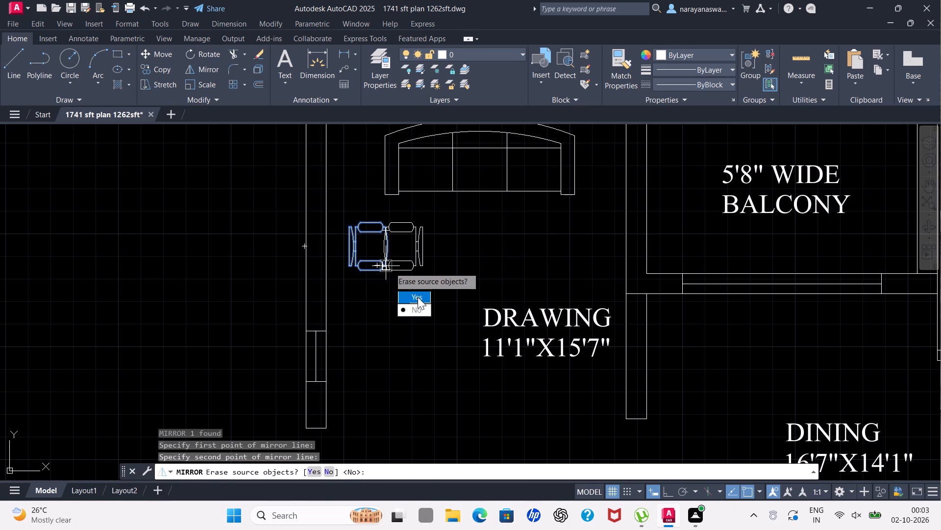
left_click_drag(415, 305, 390, 268)
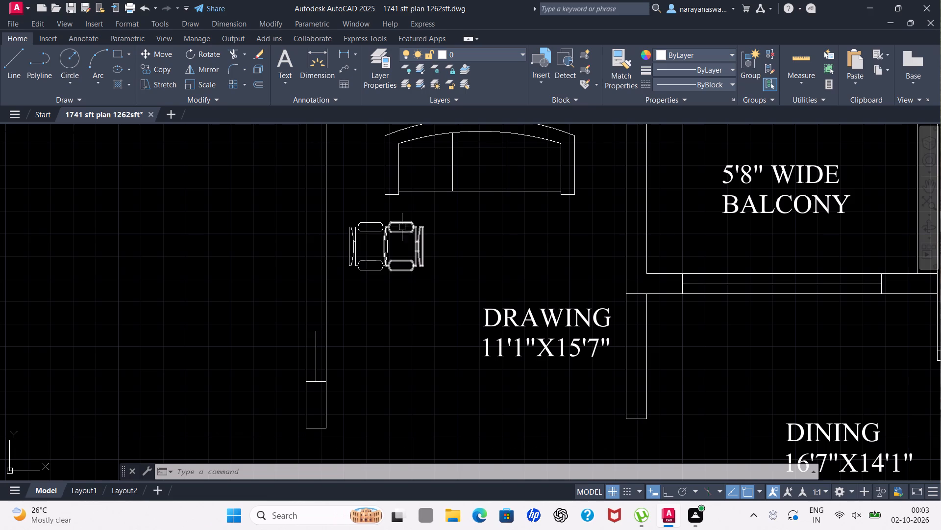
Move the mirrored chair east across the DRAWING room to the east wall, level with and facing the original chair.
scroll(414, 253, "up", 2)
left_click_drag(480, 174, 471, 179)
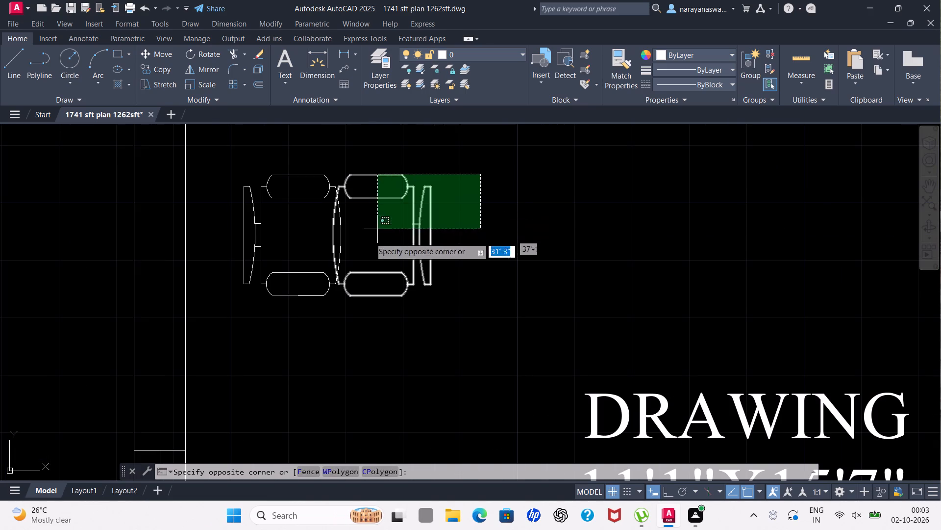
left_click(373, 325)
right_click(373, 323)
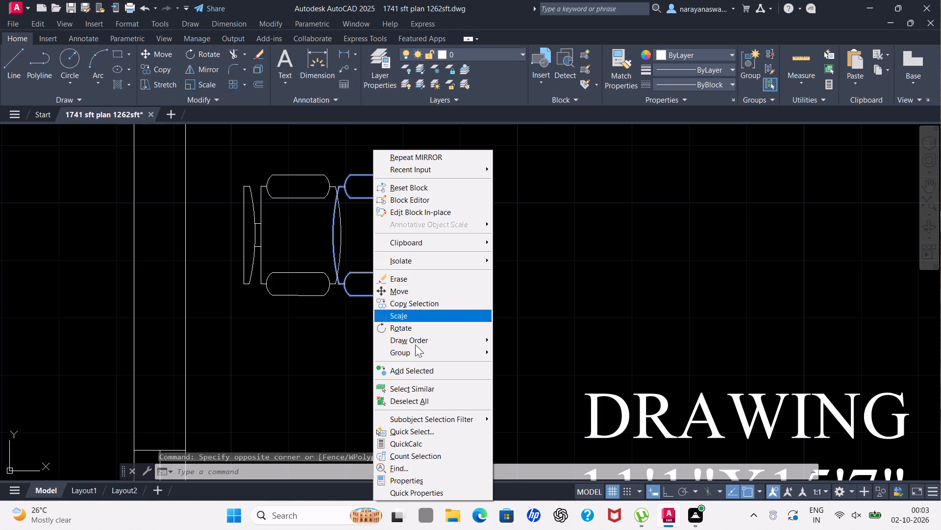
scroll(396, 290, "down", 1)
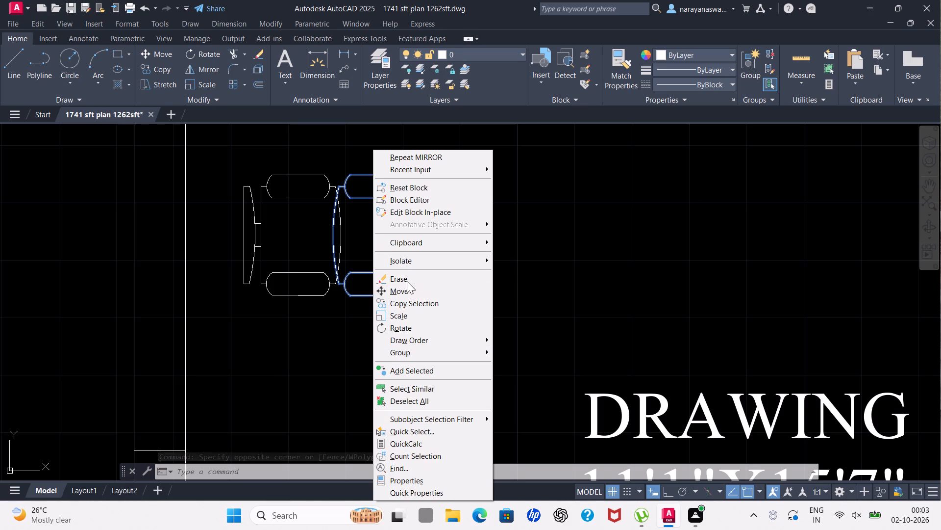
left_click(403, 287)
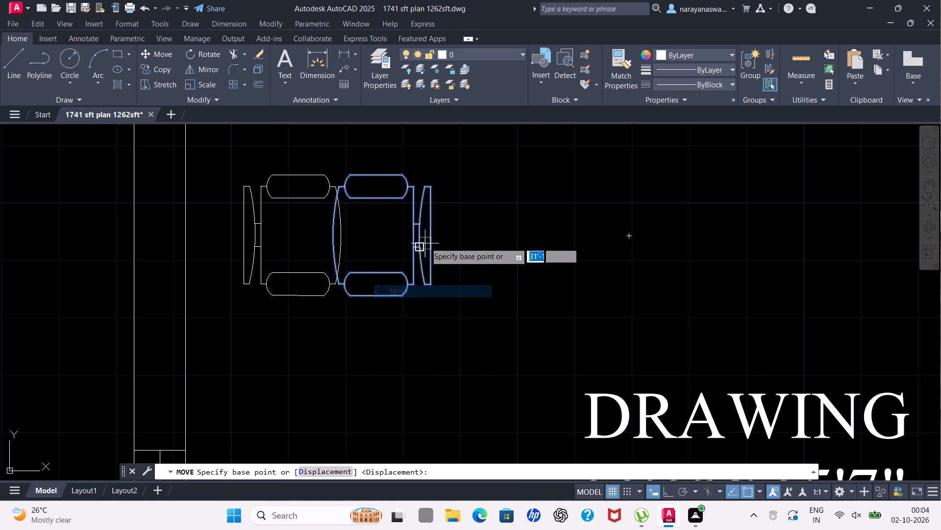
left_click_drag(426, 234, 431, 236)
scroll(574, 258, "down", 3)
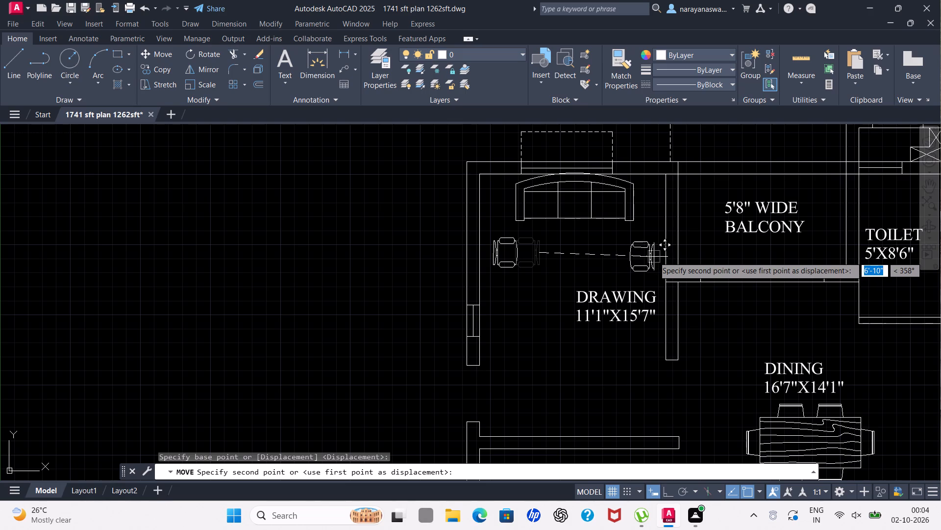
left_click(654, 254)
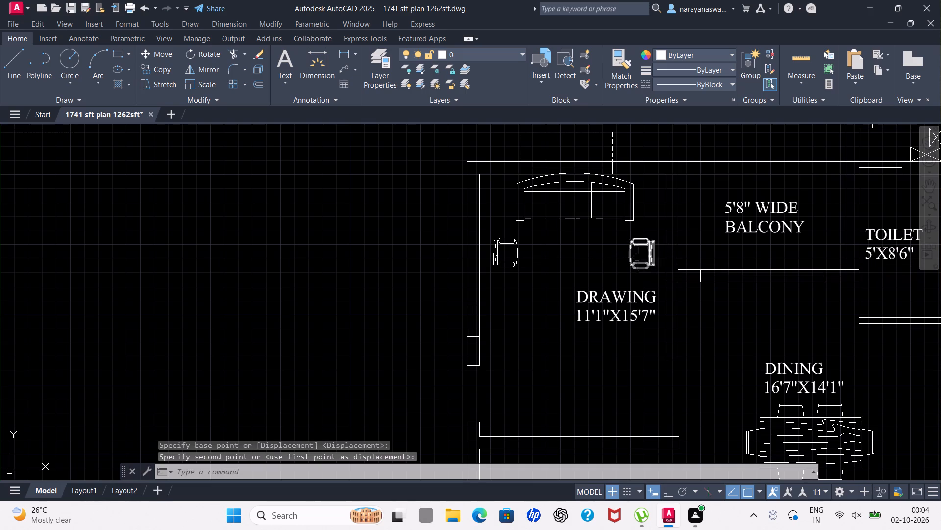
Move the DRAWING 11'1"X15'7" label west within the room, centring it below the sofa and between the two chairs.
left_click(604, 300)
right_click(604, 300)
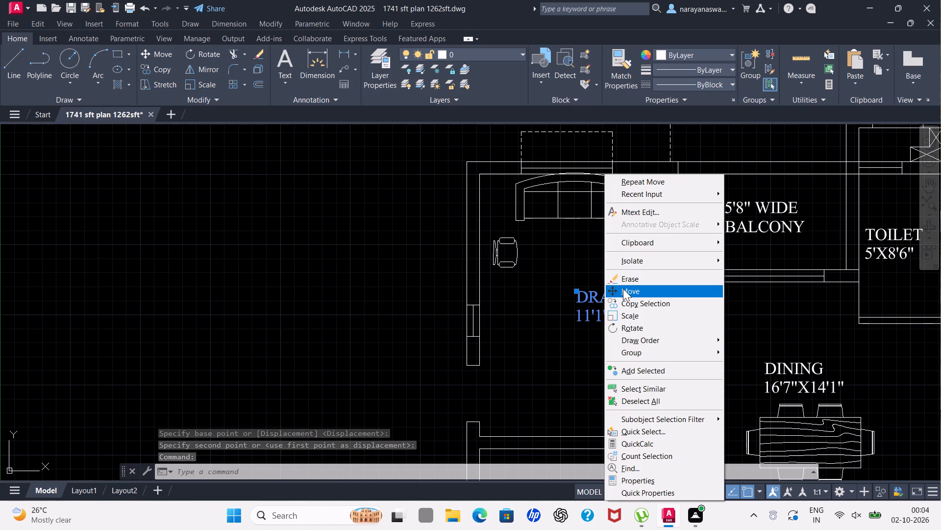
left_click(623, 289)
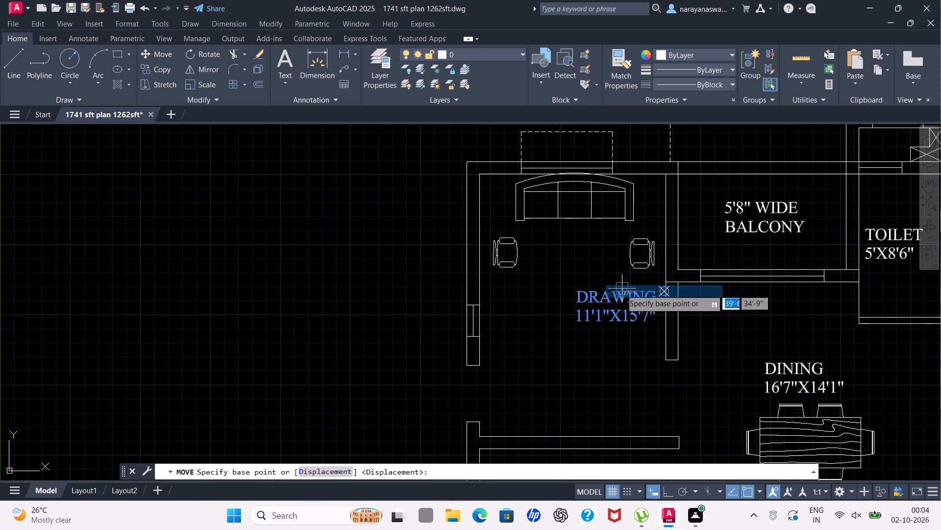
left_click(611, 302)
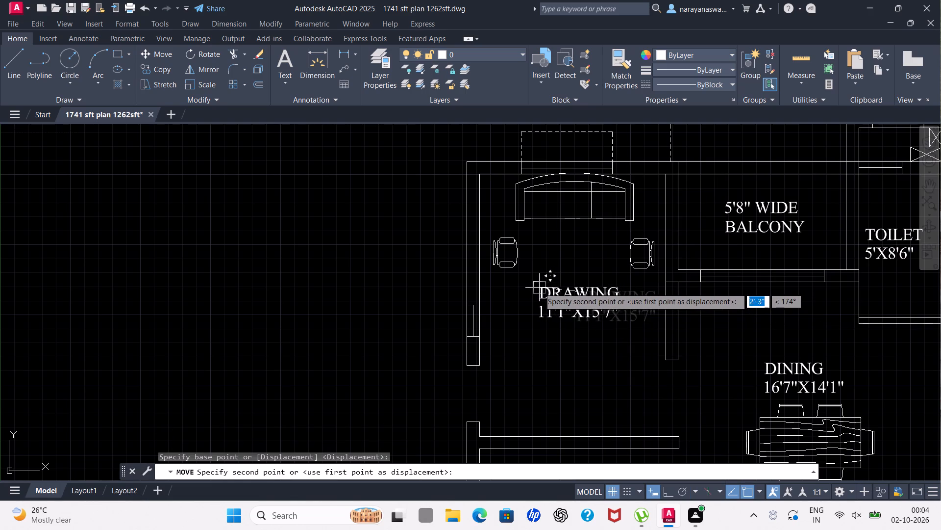
left_click(539, 288)
Rotate the upper loose bed, west of the plan, about 82° counterclockwise around its north-west corner.
scroll(567, 273, "down", 2)
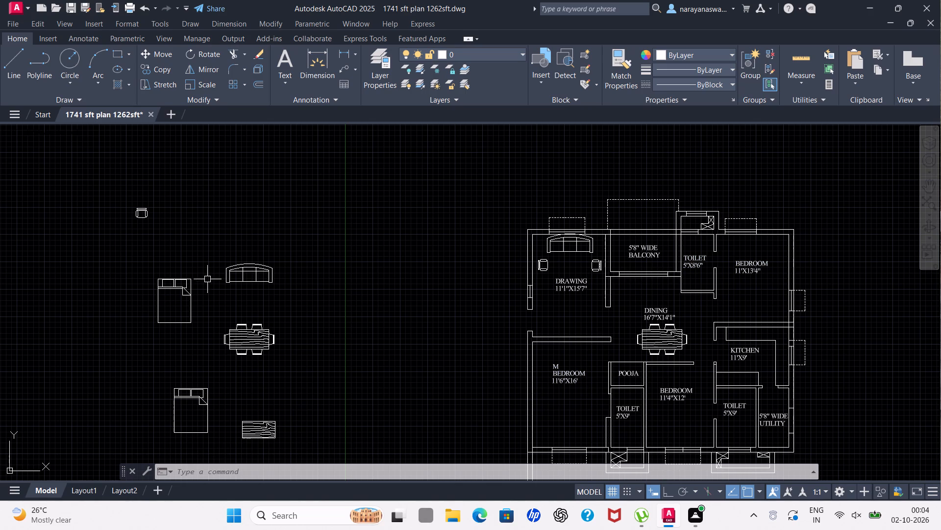
left_click_drag(207, 279, 198, 279)
left_click(124, 318)
right_click(125, 273)
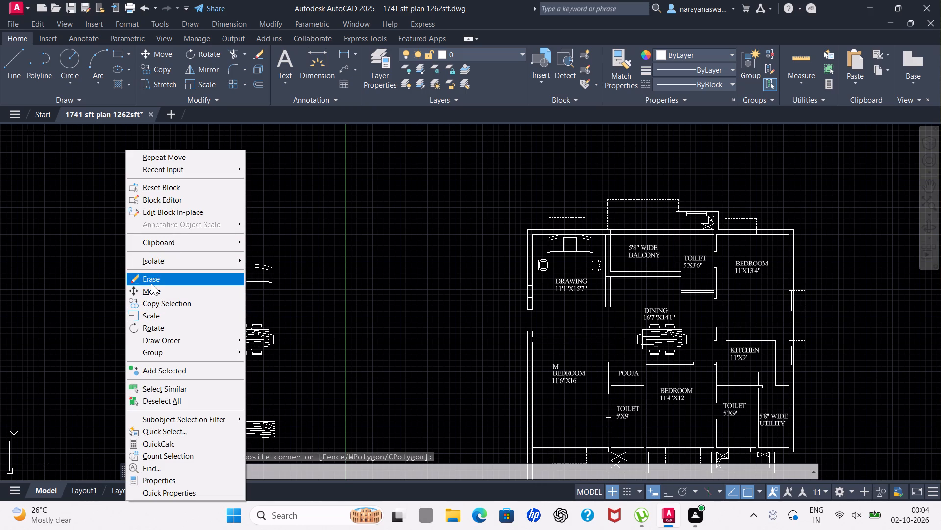
left_click(149, 327)
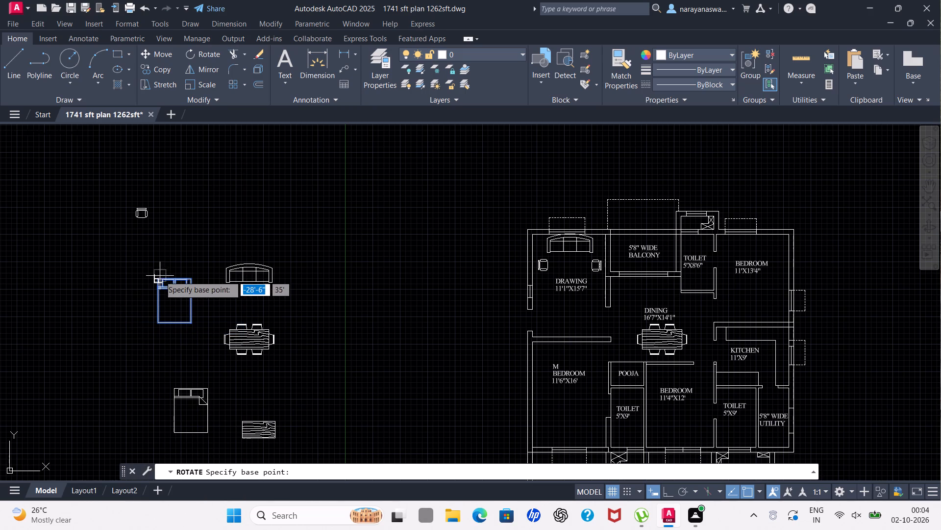
left_click(157, 279)
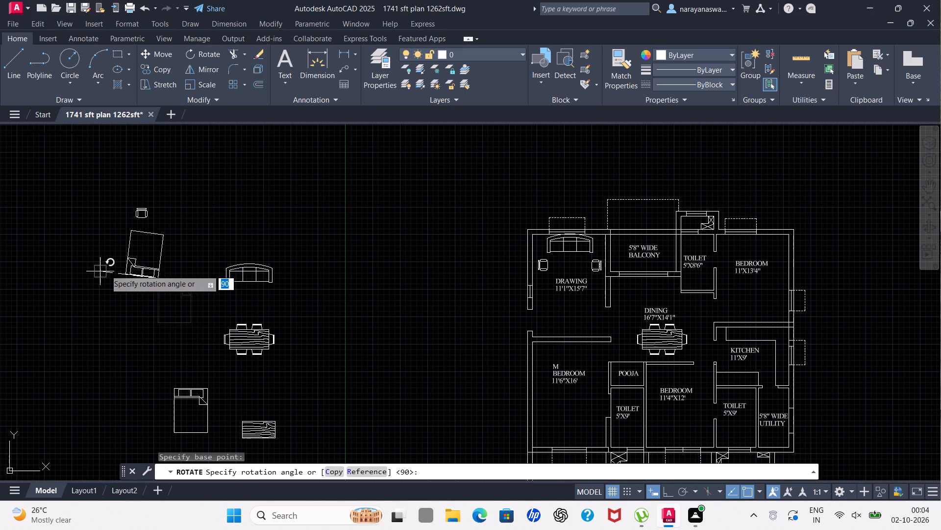
left_click(164, 229)
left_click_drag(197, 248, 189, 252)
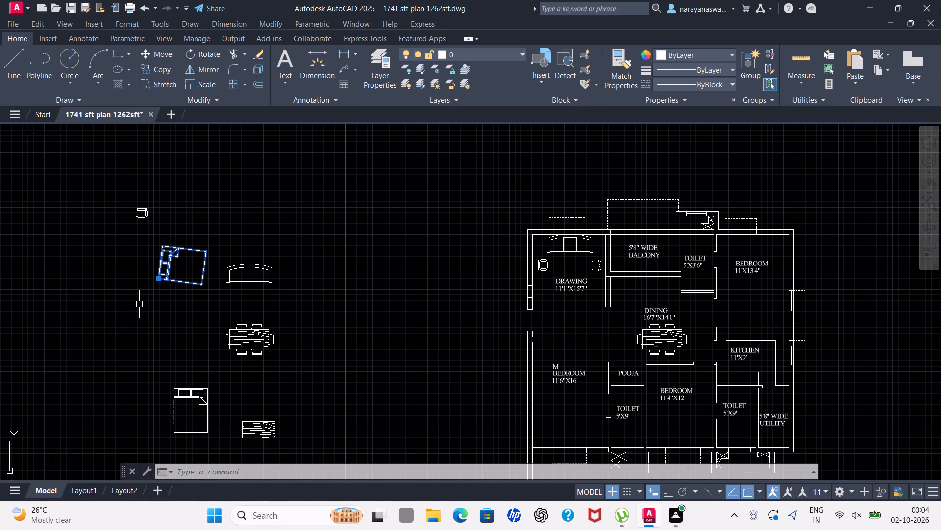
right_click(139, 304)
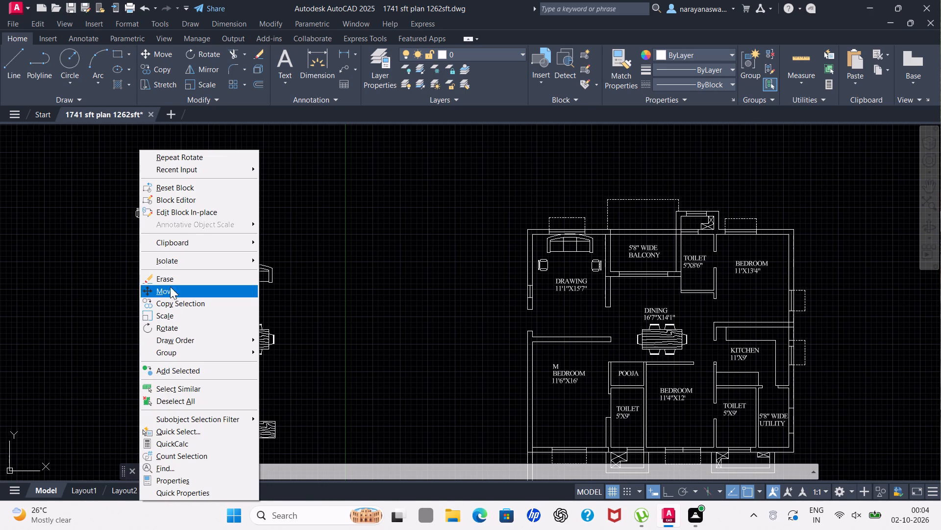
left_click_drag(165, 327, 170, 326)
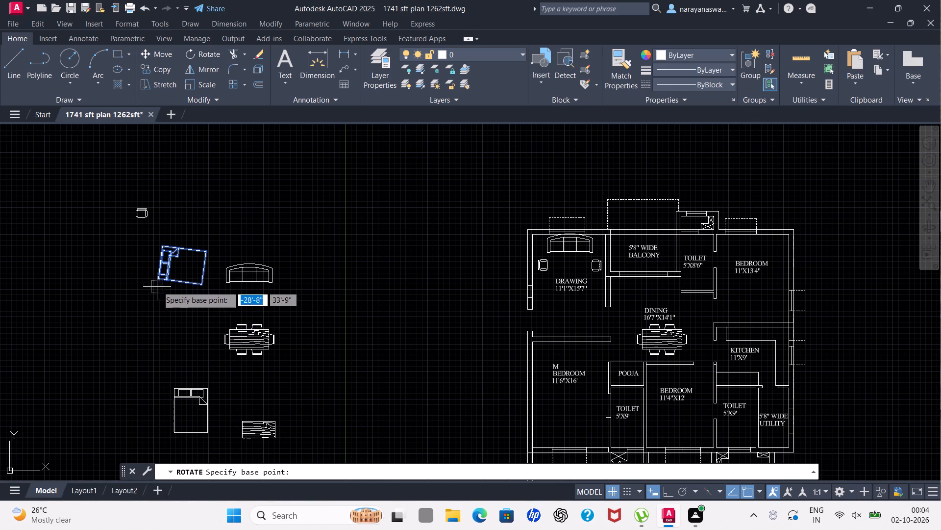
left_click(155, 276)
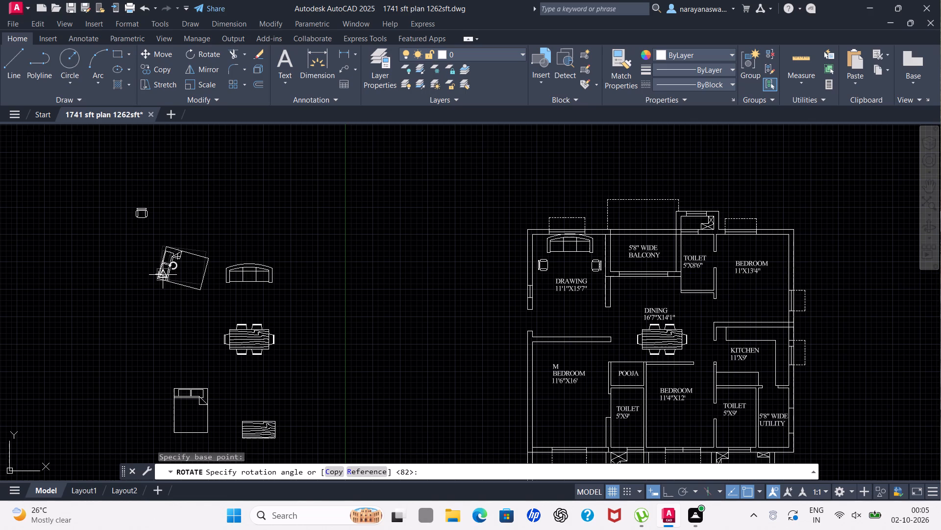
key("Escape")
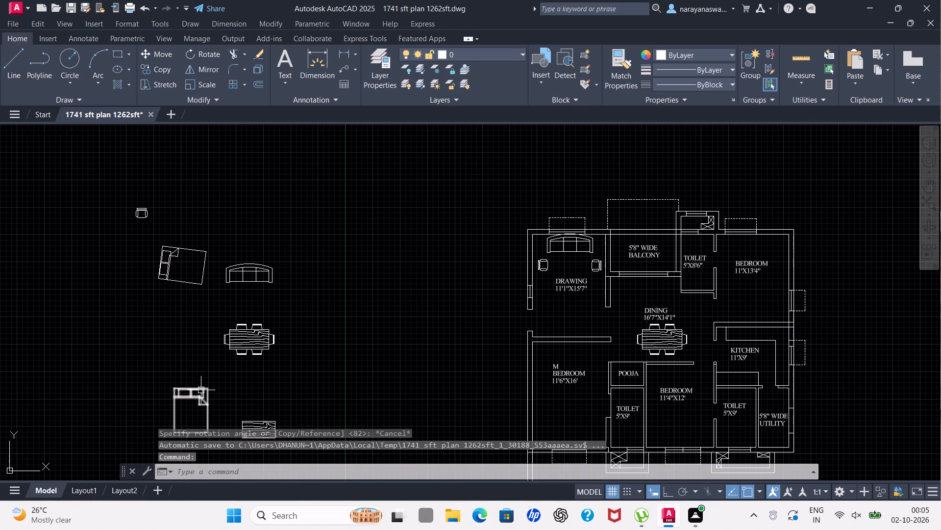
Rotate the lower loose bed, west of the plan, a quarter turn counterclockwise around its north-west corner so its headboard faces west.
left_click(242, 396)
left_click(149, 411)
right_click(149, 409)
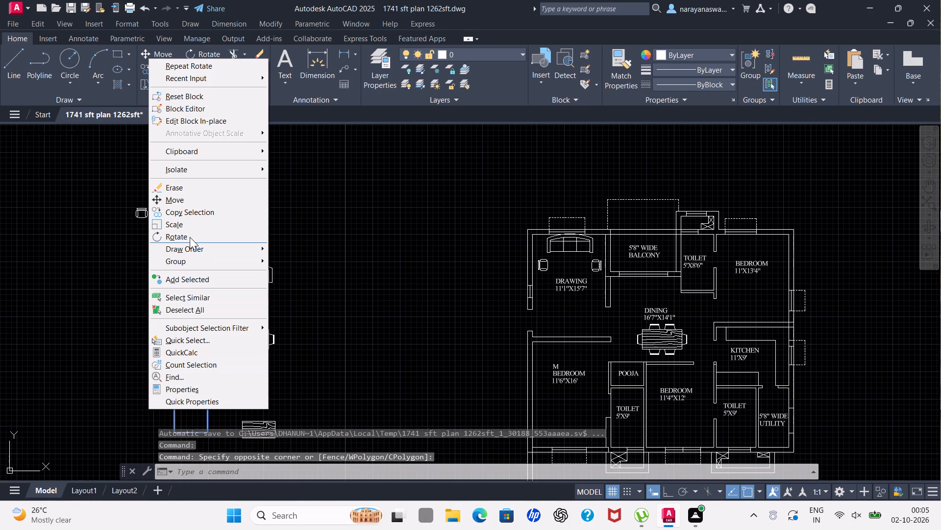
left_click(190, 237)
left_click(172, 387)
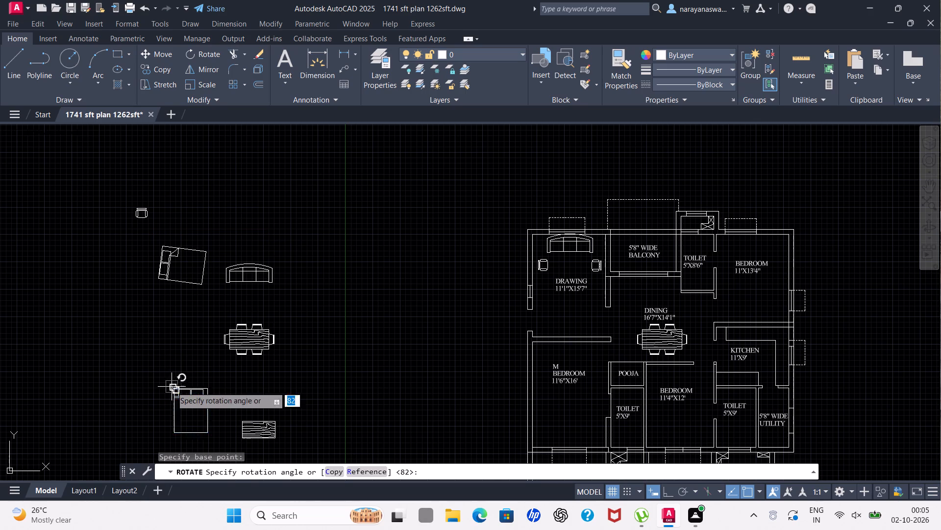
left_click(172, 375)
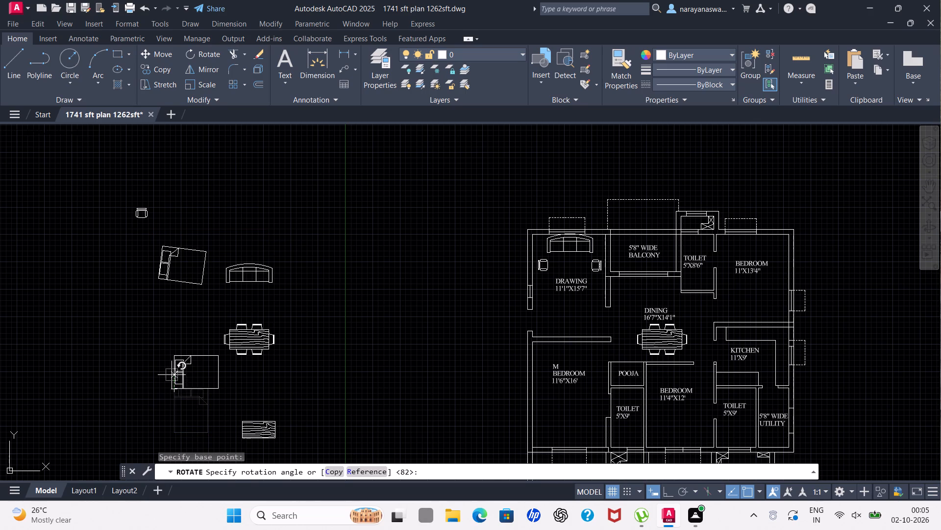
Move the lower loose bed into M BEDROOM 11'6"X16', below its label with the headboard near the west wall.
left_click_drag(182, 340, 182, 353)
left_click(174, 419)
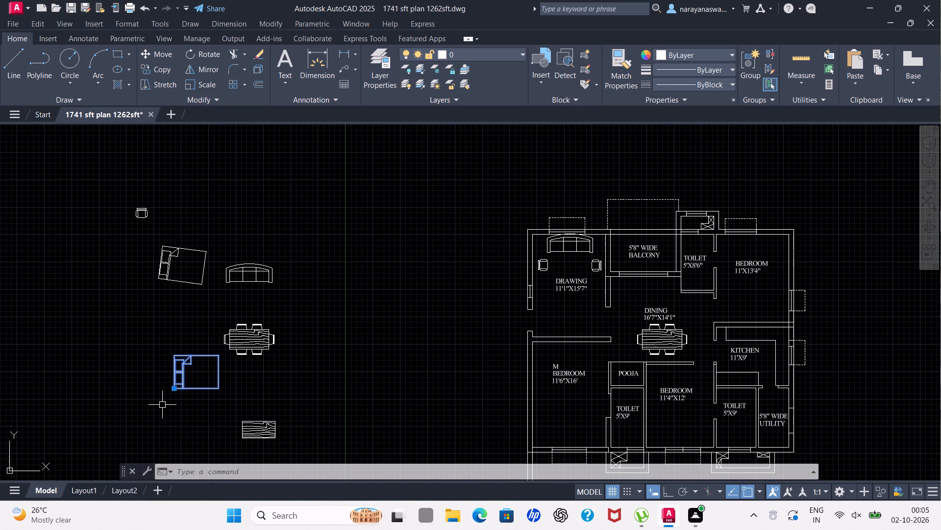
right_click(162, 405)
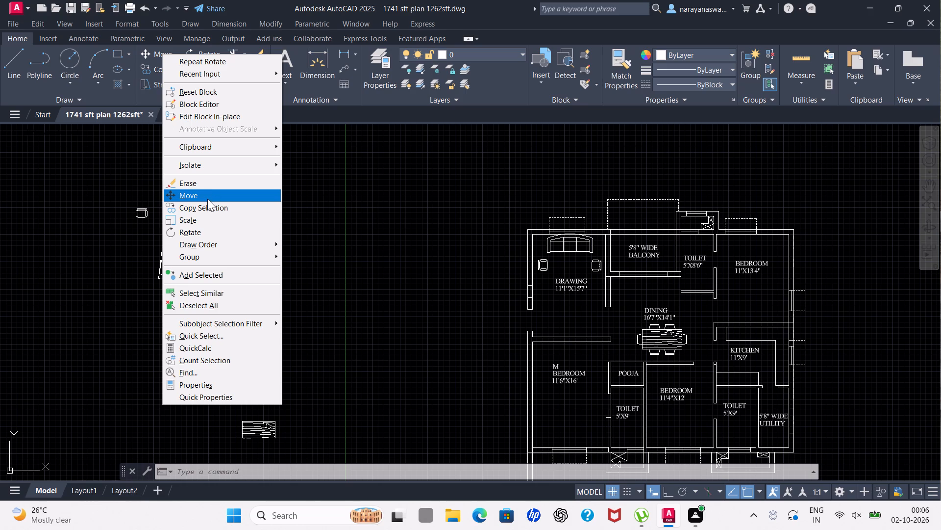
left_click(207, 199)
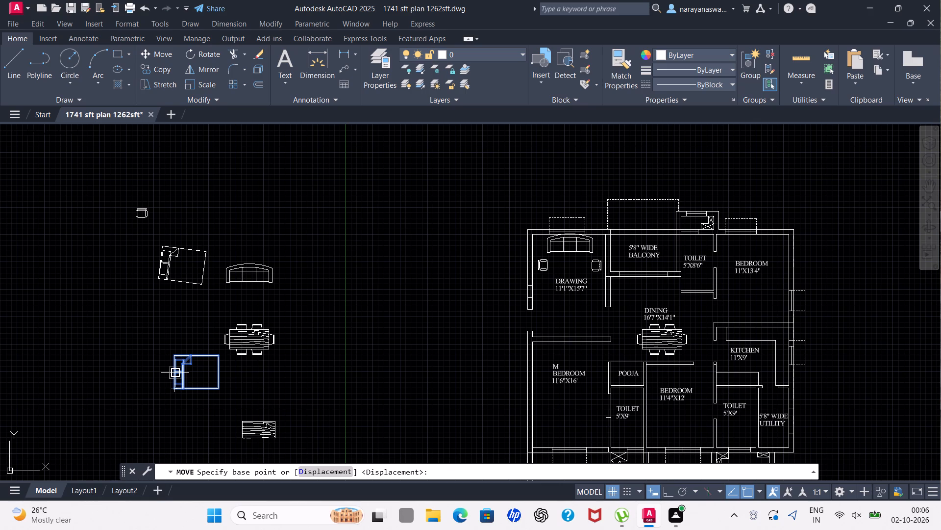
left_click(173, 376)
scroll(552, 422, "up", 1)
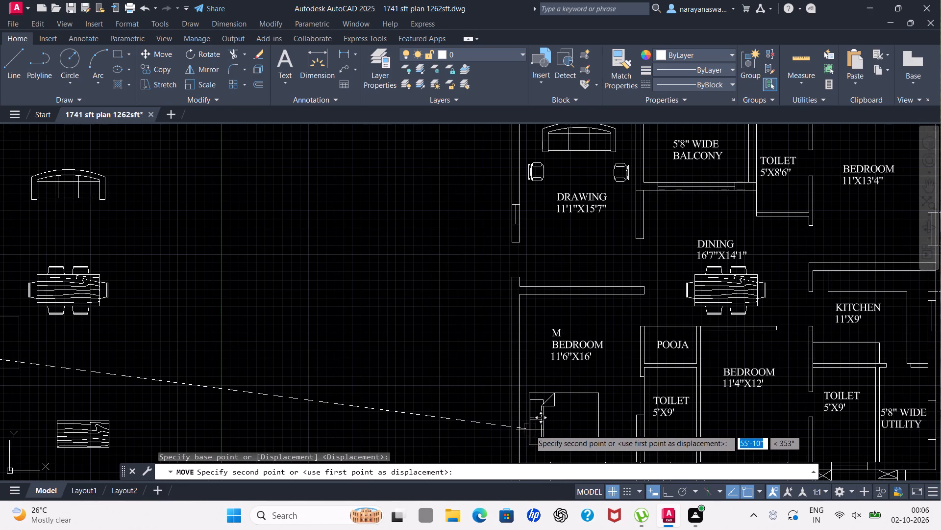
left_click(530, 429)
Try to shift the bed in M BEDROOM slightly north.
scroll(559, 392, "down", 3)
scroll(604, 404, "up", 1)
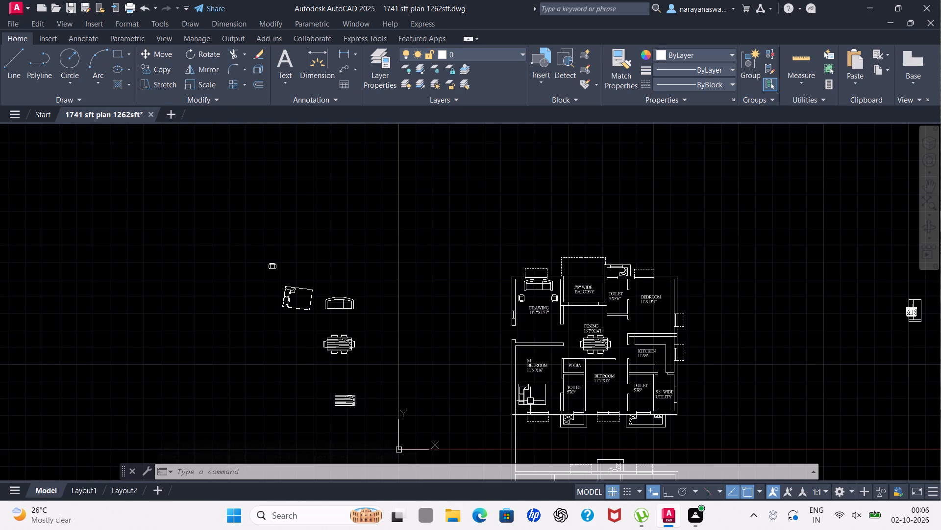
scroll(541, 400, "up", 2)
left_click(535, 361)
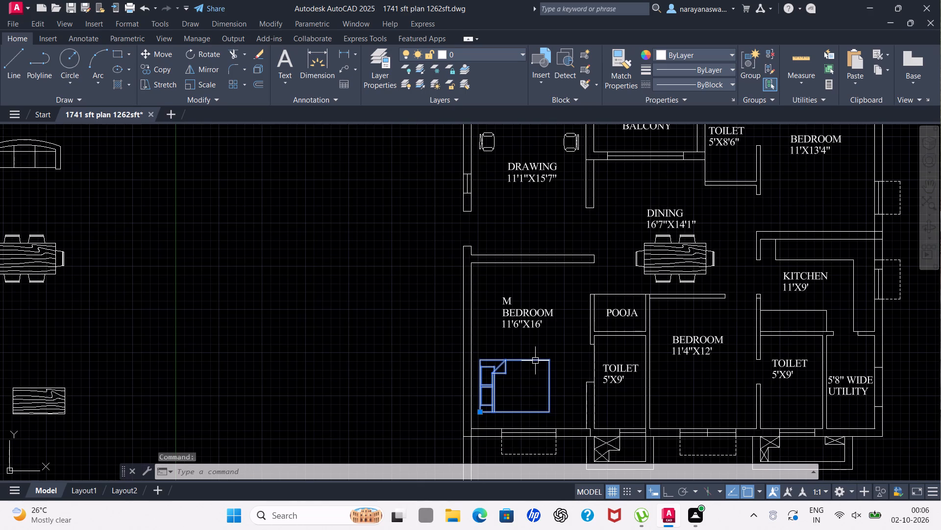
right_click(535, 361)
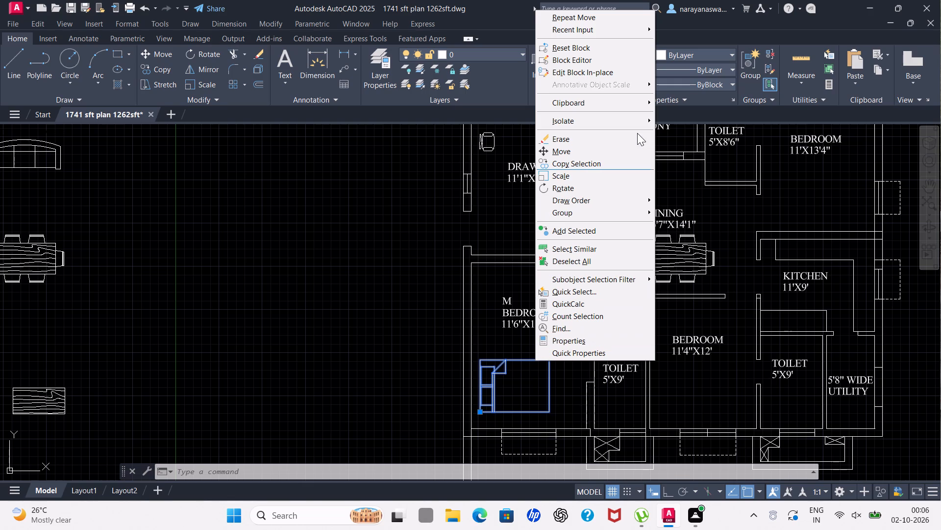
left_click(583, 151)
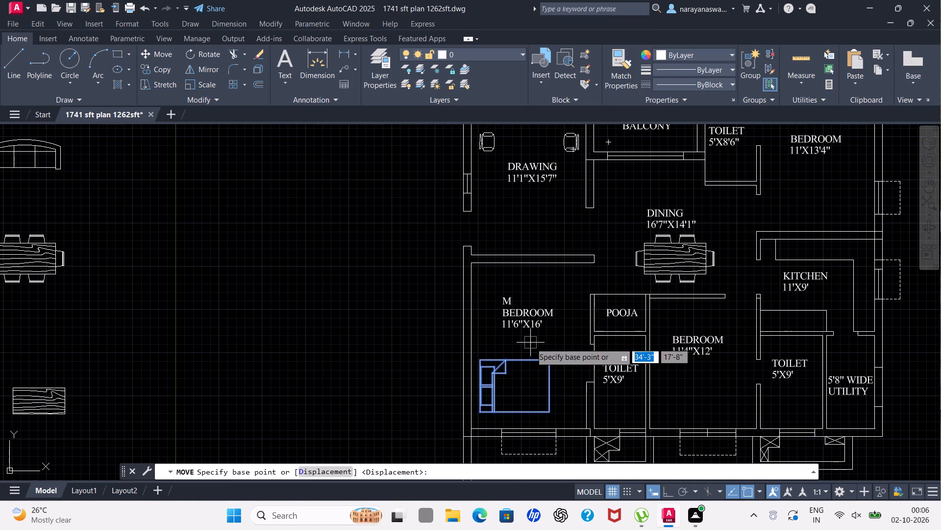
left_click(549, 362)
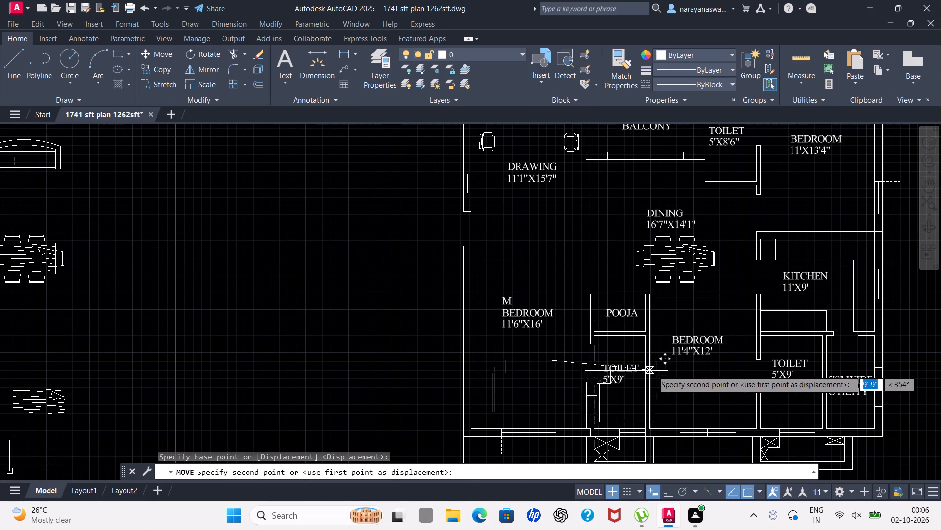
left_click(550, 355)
Copy the M BEDROOM bed about 17'-6" east into BEDROOM 11'4"X12', placing it below the room label.
left_click(541, 348)
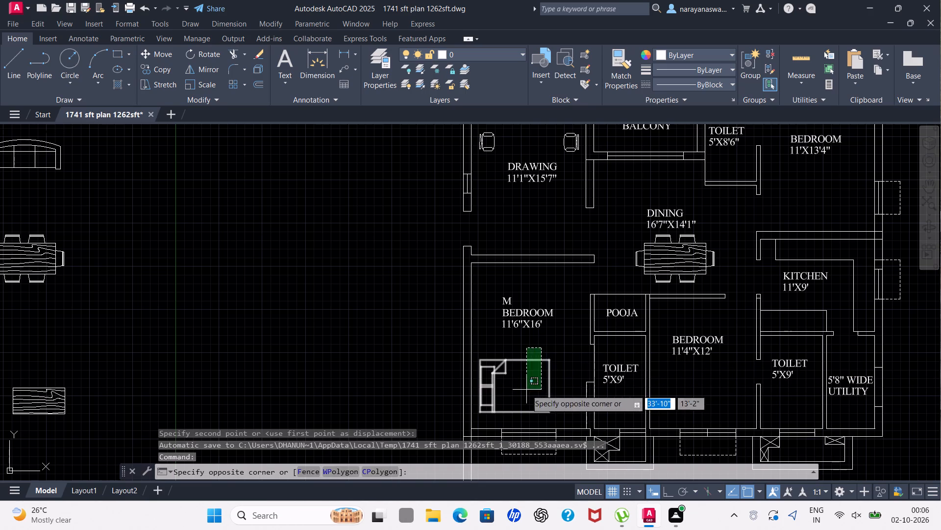
left_click(526, 390)
right_click(525, 389)
left_click(572, 189)
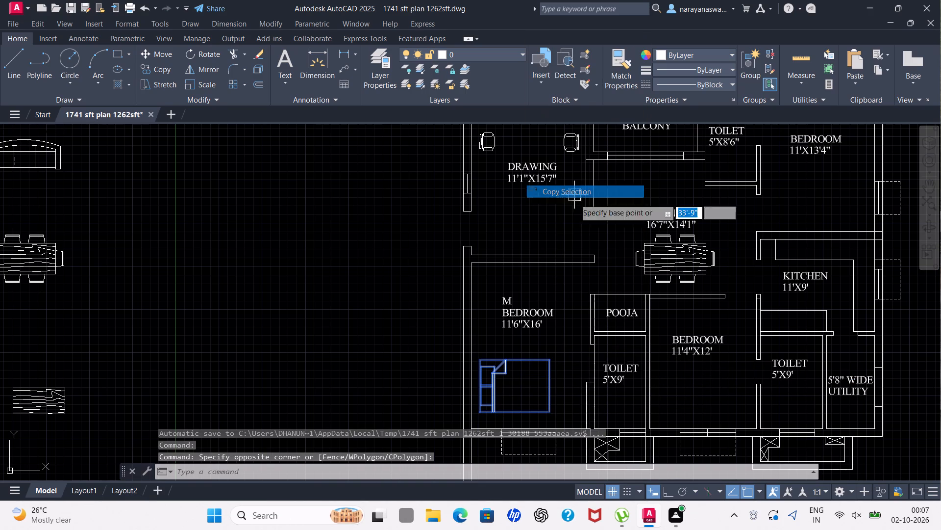
left_click(545, 361)
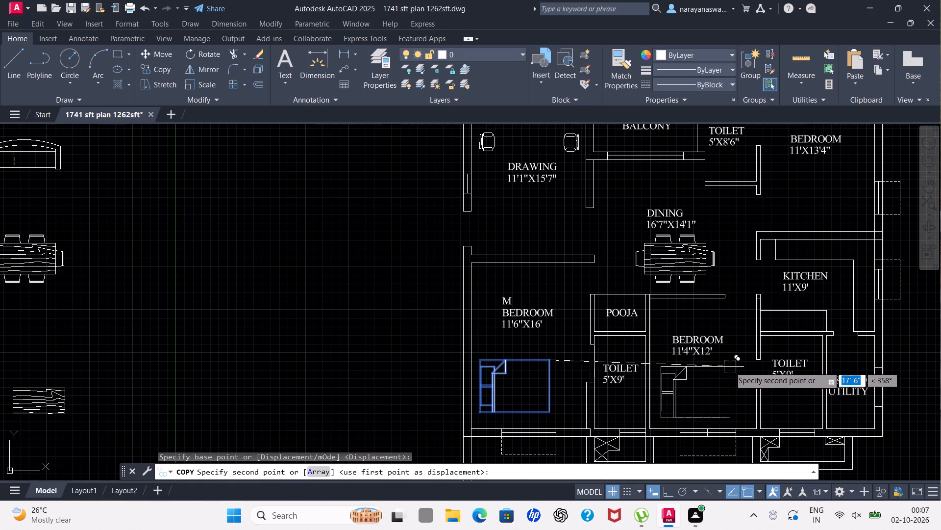
left_click(730, 366)
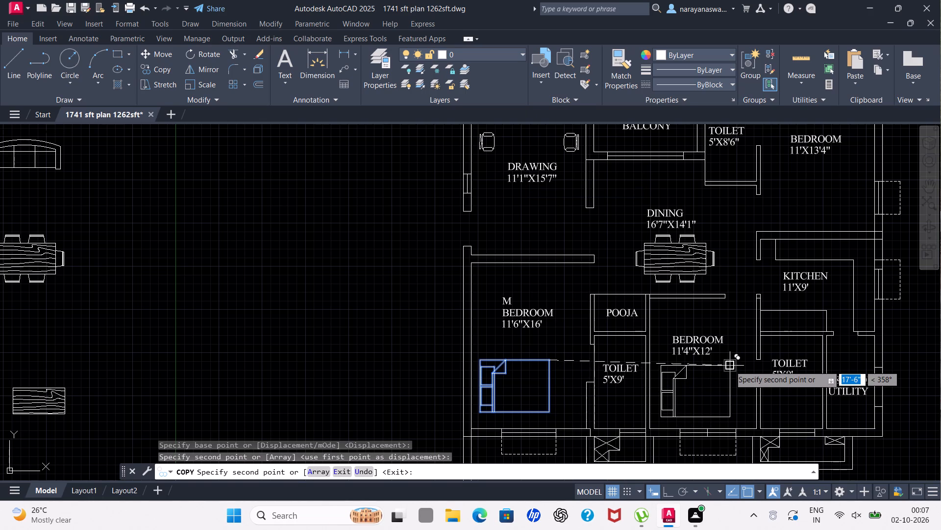
key("Escape")
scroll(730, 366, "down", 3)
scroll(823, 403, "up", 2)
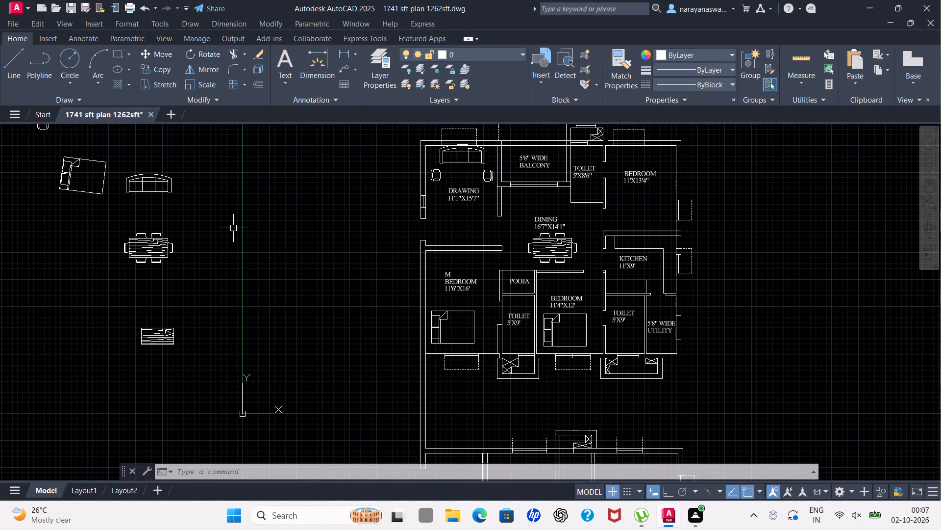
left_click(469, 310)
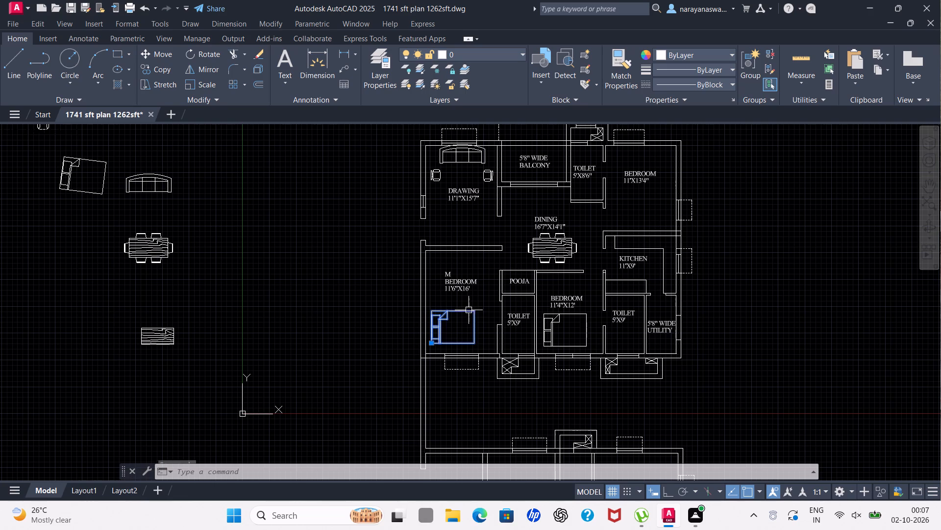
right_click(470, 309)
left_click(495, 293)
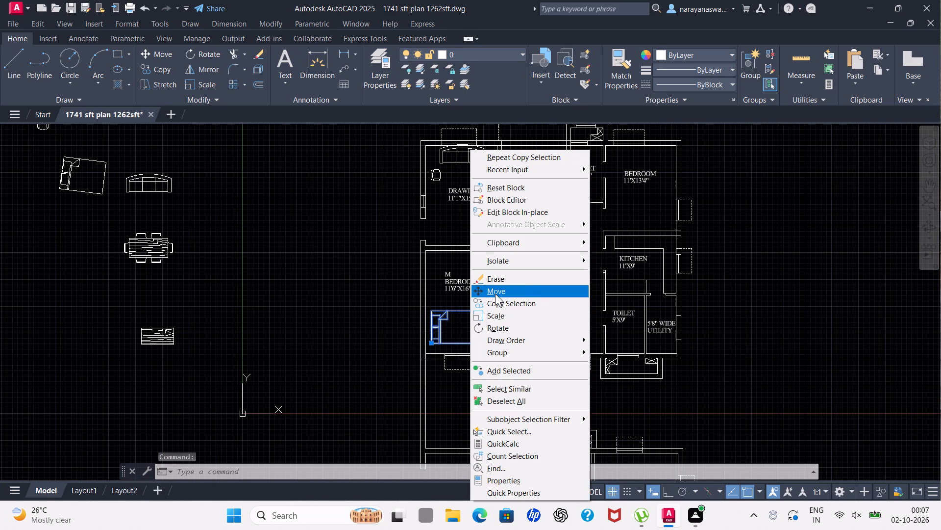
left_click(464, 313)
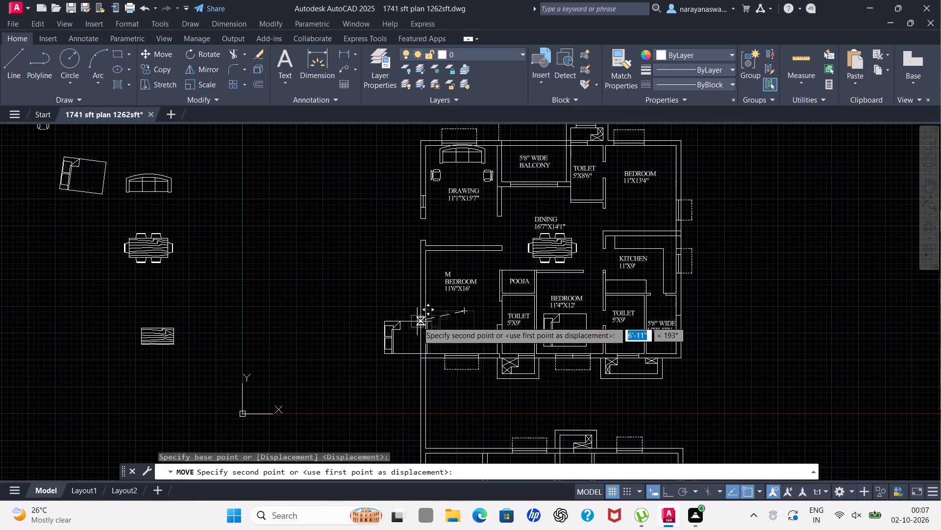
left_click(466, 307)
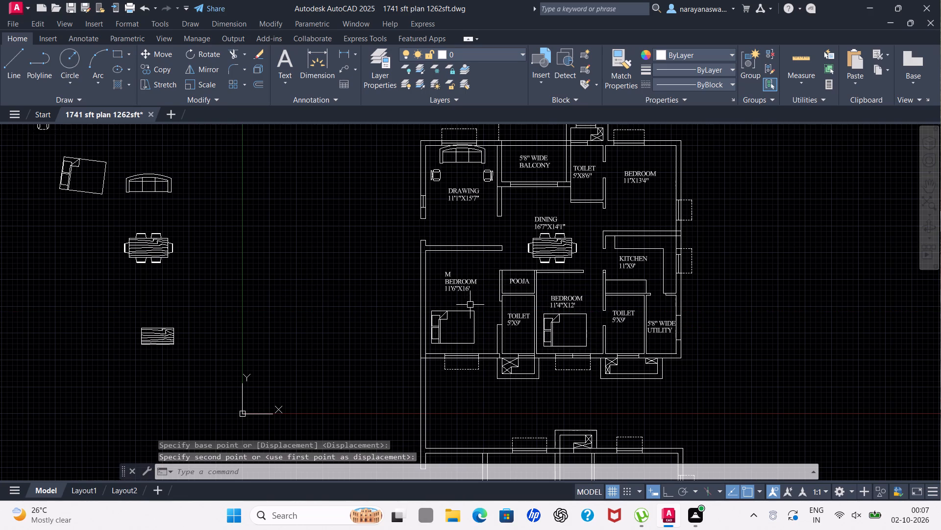
Copy the M BEDROOM bed about 15'-6" west into the empty space outside the plan.
left_click(473, 303)
left_click(450, 322)
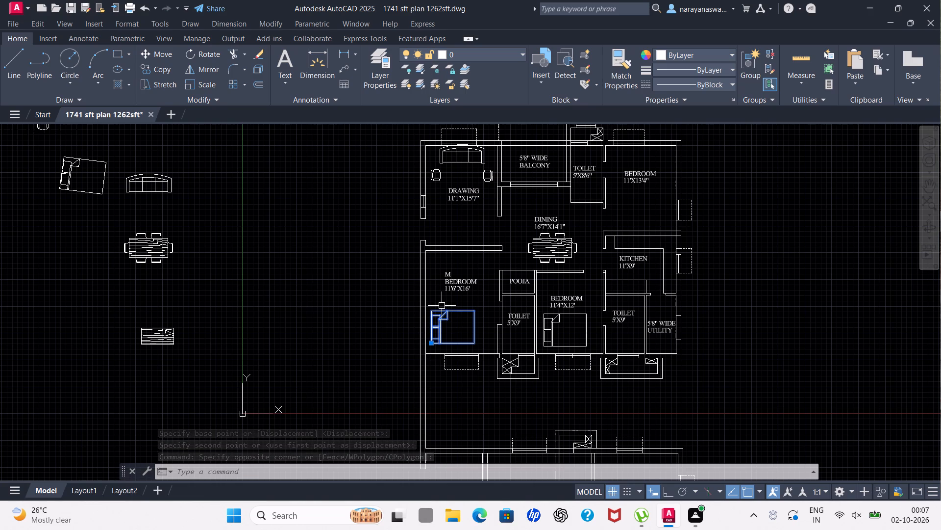
right_click(452, 304)
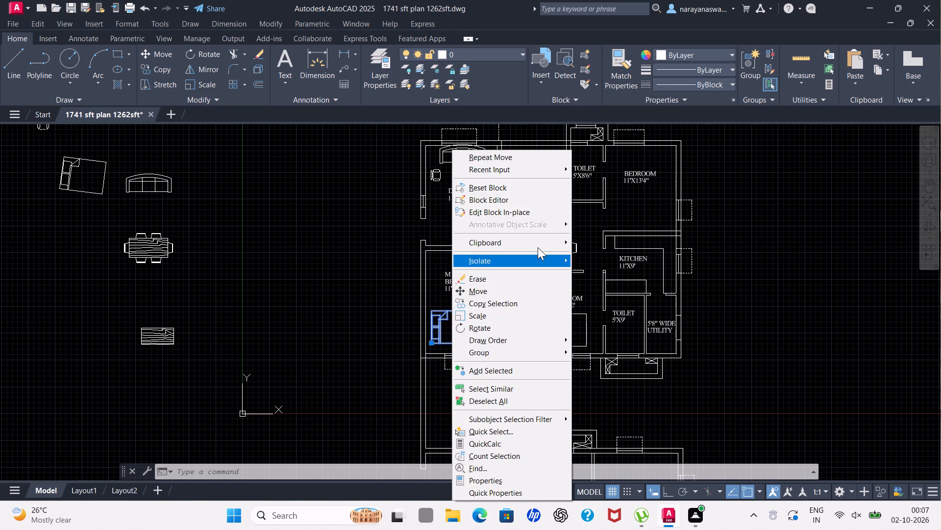
left_click(494, 300)
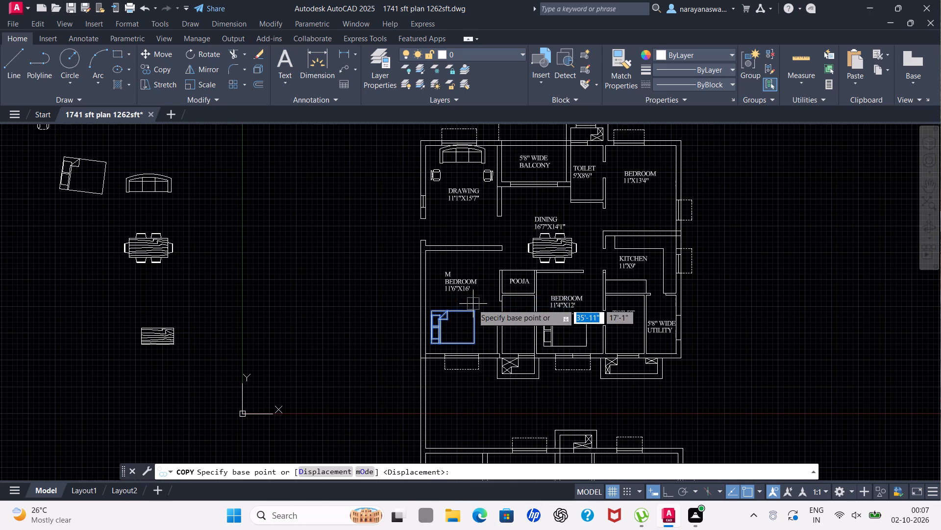
left_click(464, 308)
left_click(367, 291)
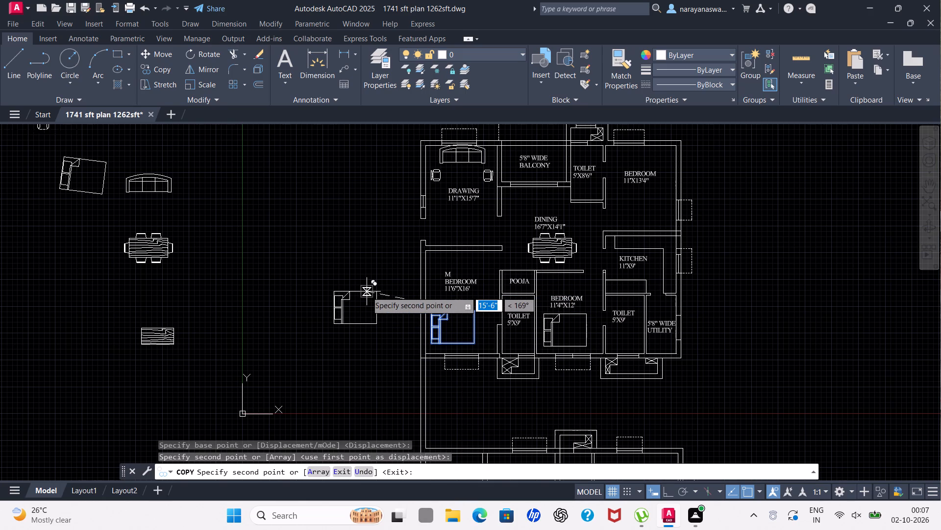
key("Escape")
Rotate the new bed copy west of the plan 180° around its north-west corner so its headboard faces east.
left_click_drag(397, 276, 387, 276)
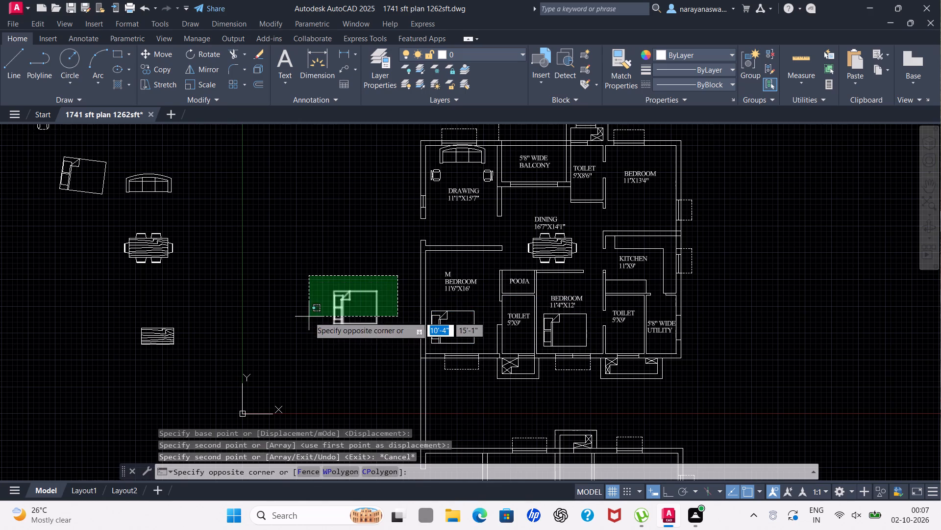
left_click(309, 317)
right_click(309, 316)
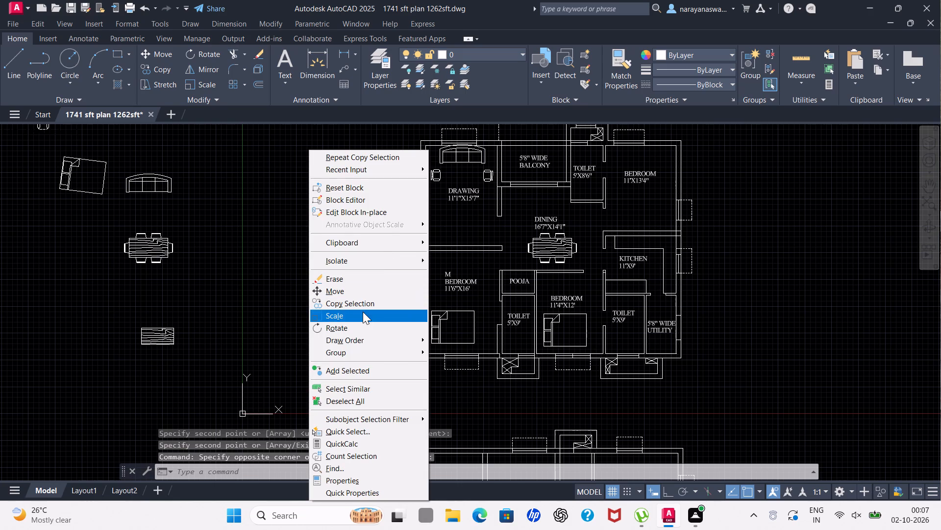
left_click(350, 324)
left_click(329, 290)
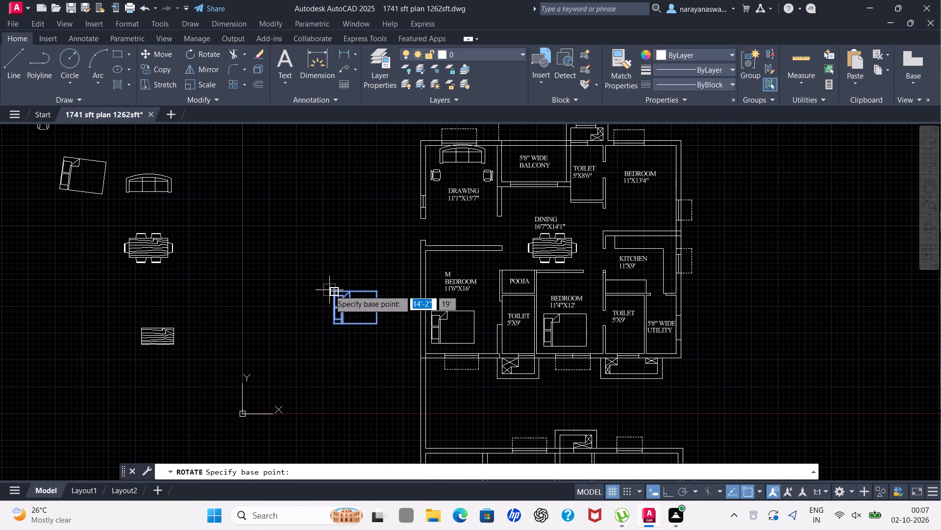
left_click(292, 291)
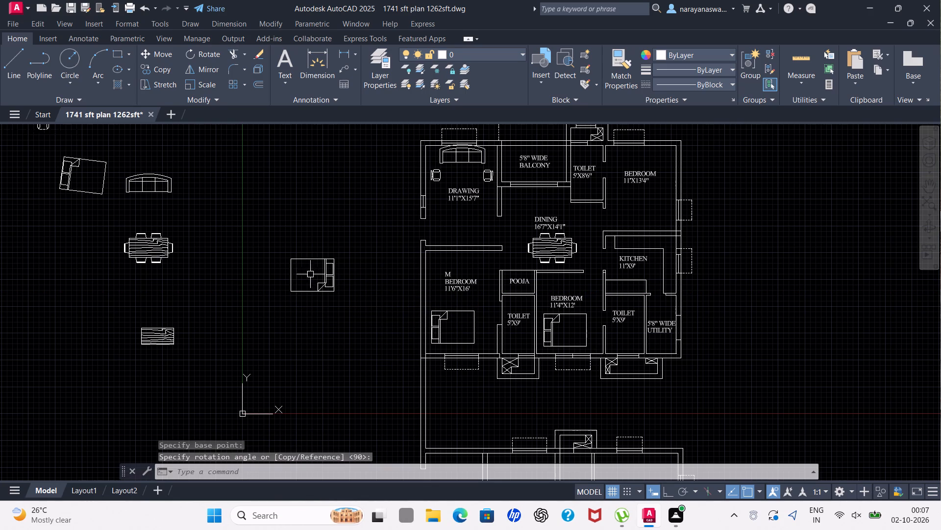
Move the rotated bed copy into BEDROOM 11'X13'4", below the room label with its headboard near the east wall.
left_click(336, 241)
left_click(297, 314)
right_click(298, 310)
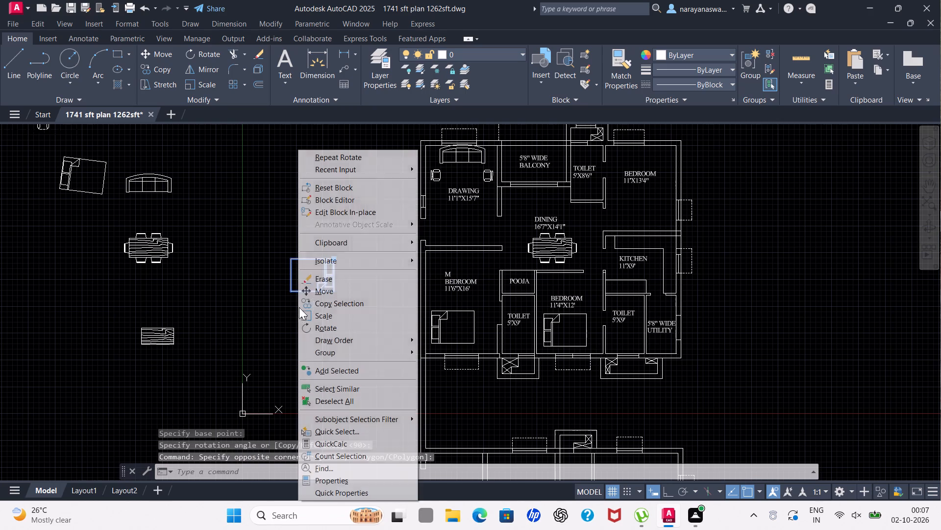
left_click(331, 294)
left_click(322, 288)
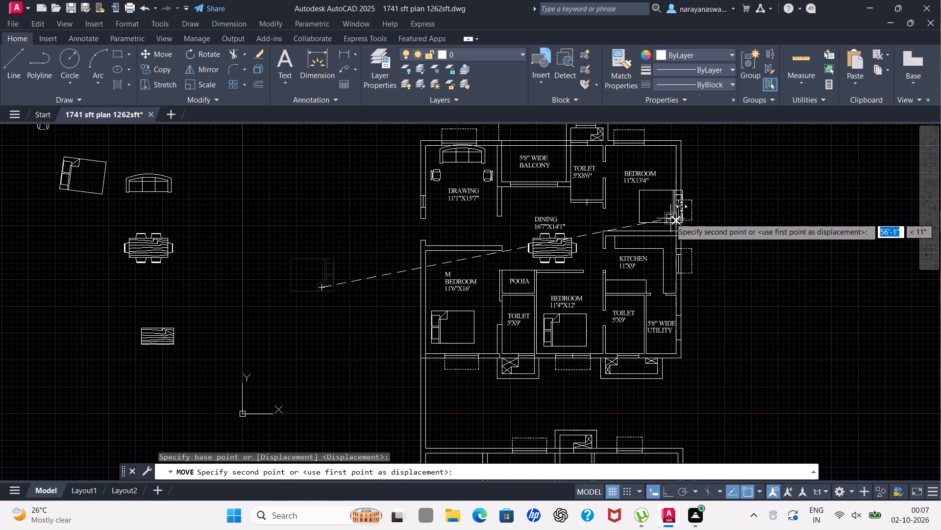
scroll(656, 215, "up", 1)
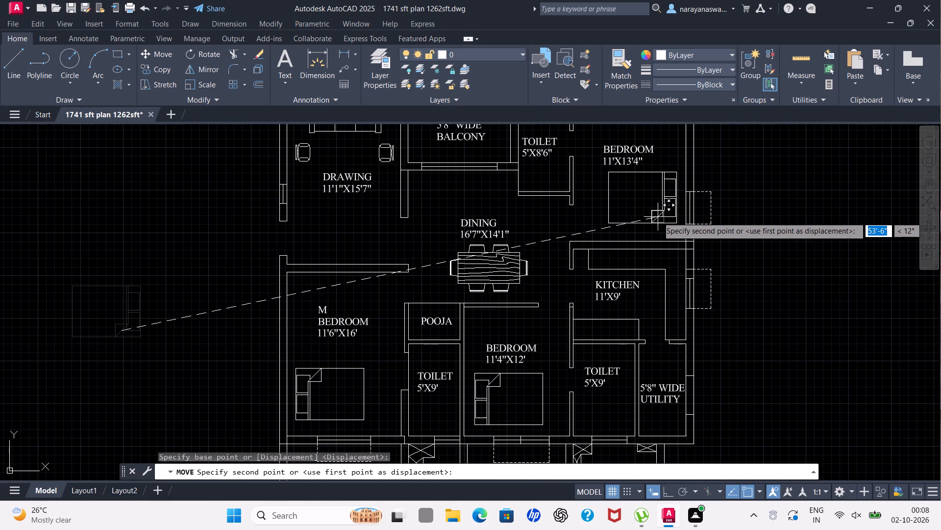
left_click(658, 217)
Examine the furniture layout across the upper and lower floor plans.
scroll(648, 241, "down", 3)
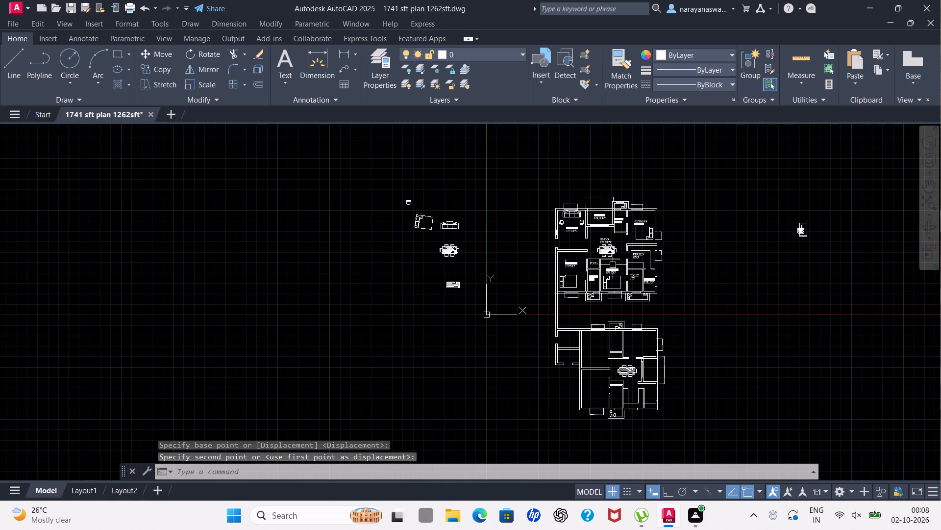
scroll(608, 225, "down", 1)
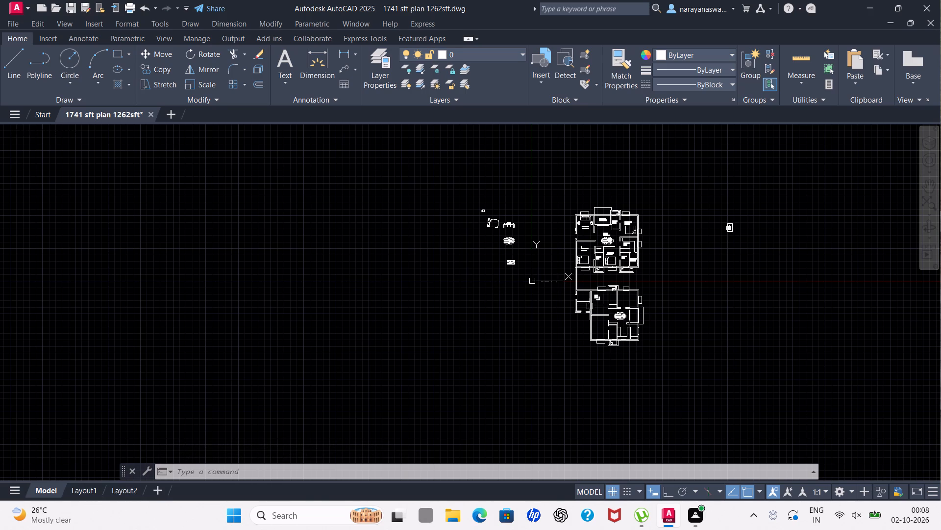
scroll(673, 325, "up", 2)
scroll(672, 332, "down", 1)
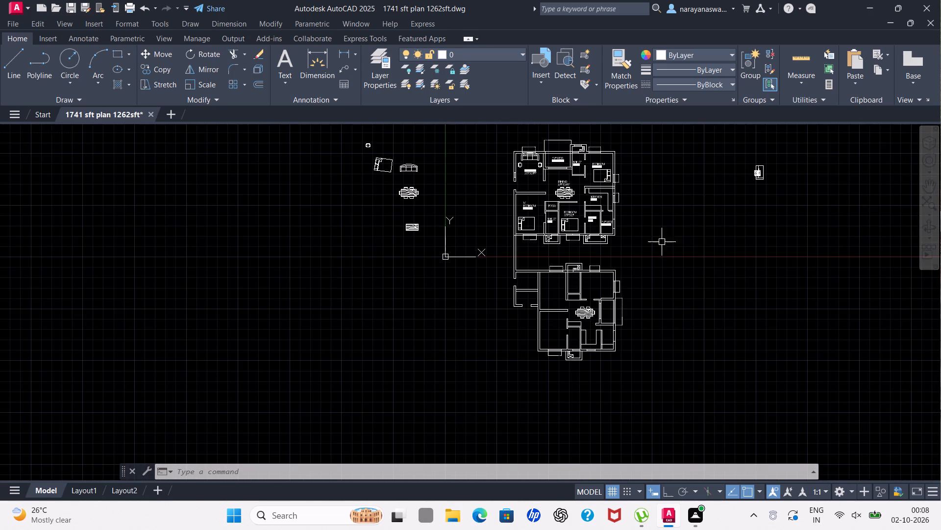
scroll(621, 132, "up", 2)
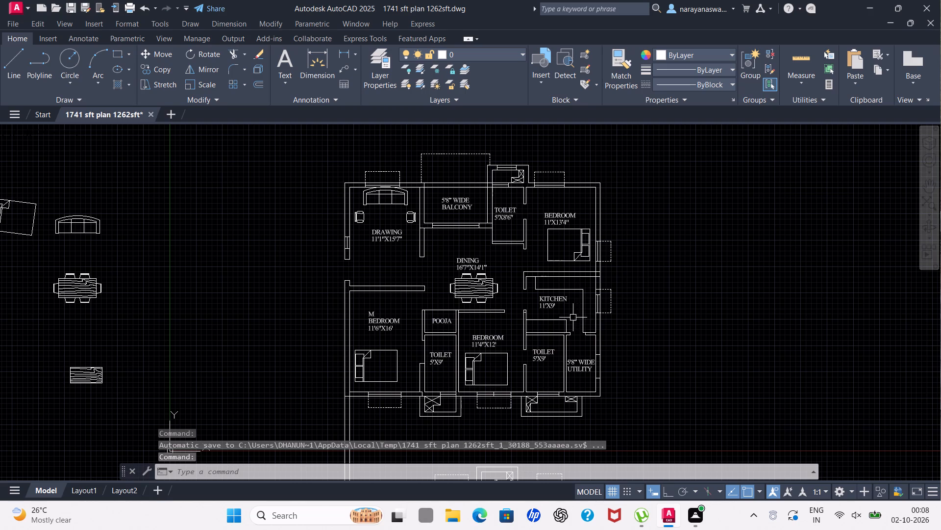
scroll(572, 318, "up", 1)
scroll(501, 308, "down", 4)
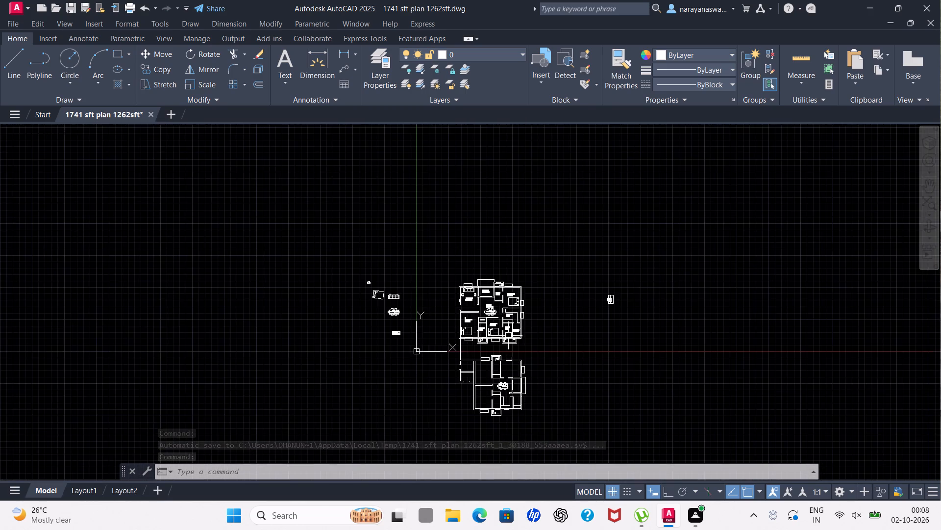
scroll(508, 336, "down", 1)
scroll(510, 312, "up", 3)
scroll(441, 280, "up", 2)
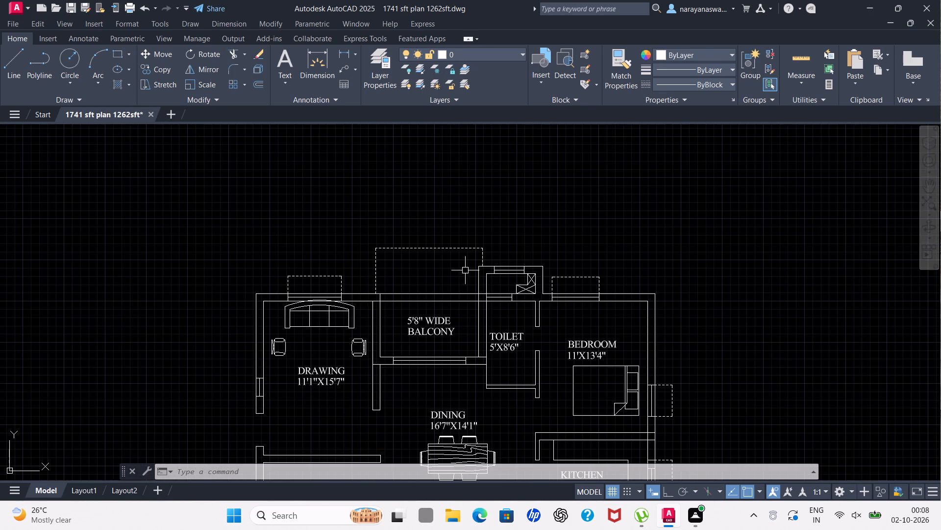
Examine the furnished upper floor plan, the sparsely furnished lower plan and the loose furniture blocks beside them.
scroll(467, 269, "down", 2)
scroll(396, 321, "up", 1)
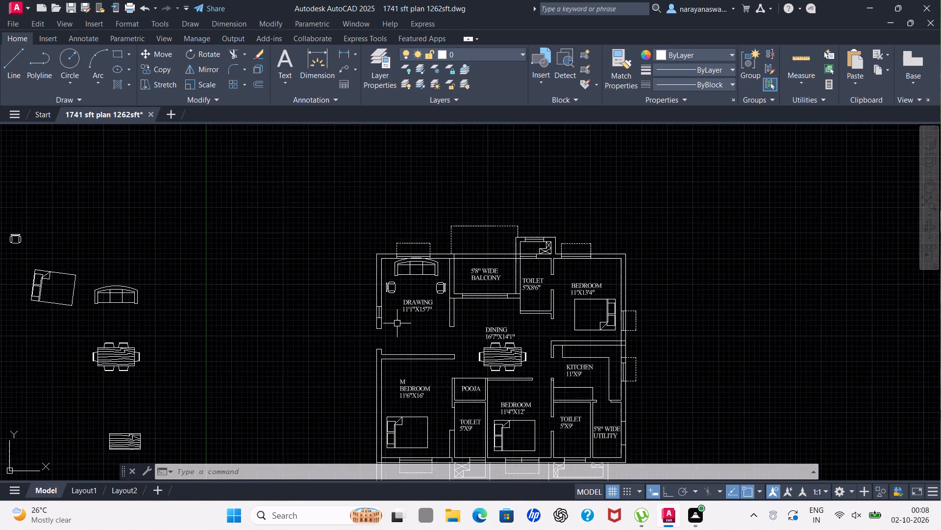
scroll(397, 323, "up", 1)
scroll(468, 421, "down", 2)
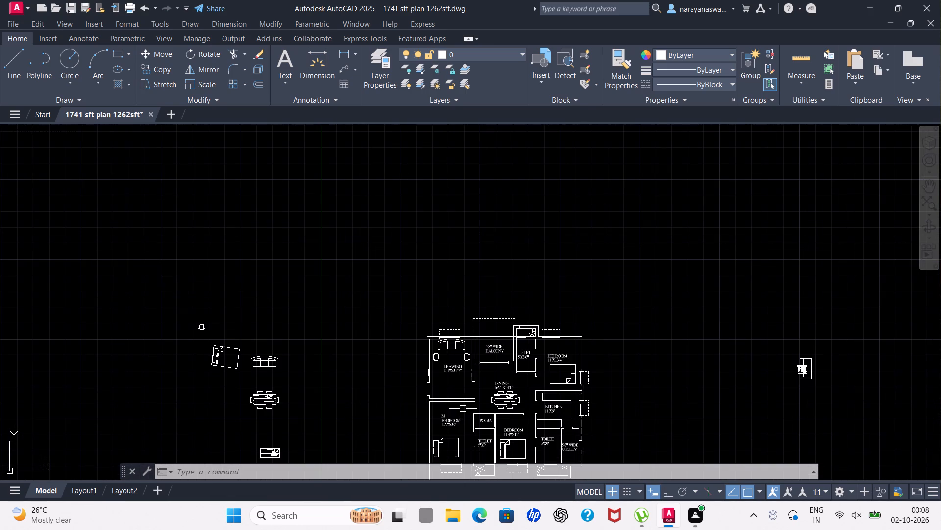
scroll(451, 421, "down", 2)
scroll(449, 436, "up", 2)
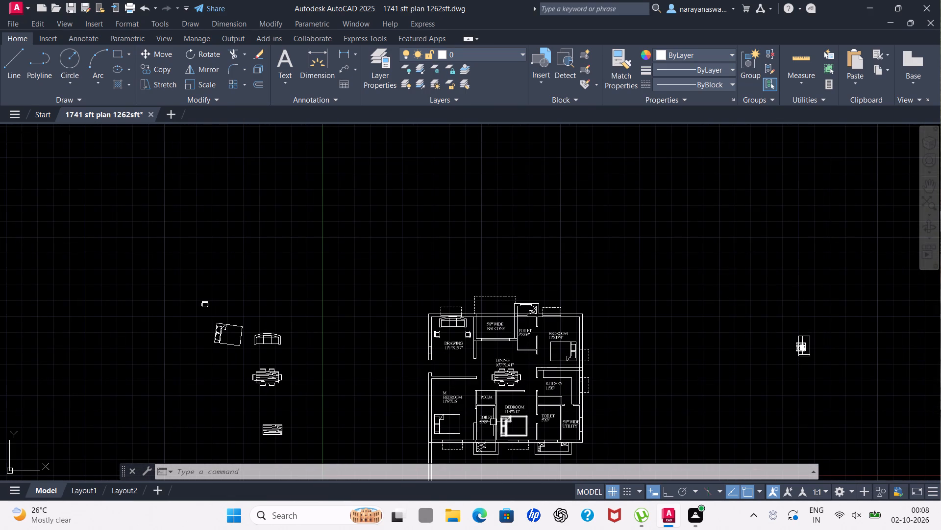
scroll(482, 402, "up", 2)
scroll(550, 417, "down", 2)
scroll(557, 423, "up", 2)
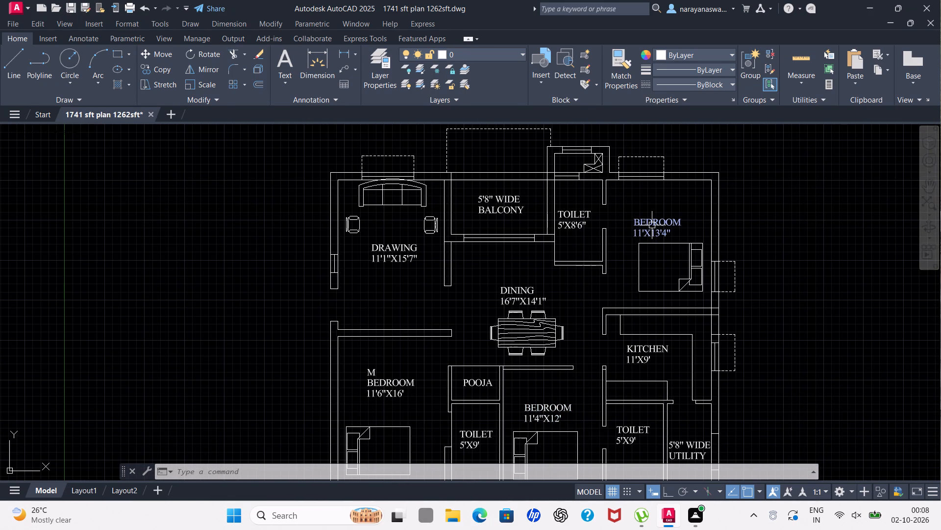
scroll(650, 242, "down", 1)
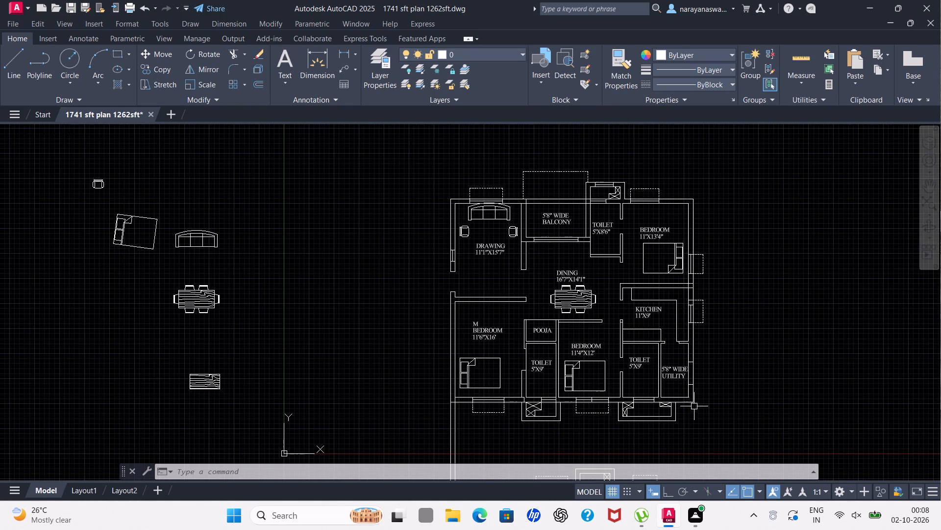
scroll(678, 383, "up", 2)
scroll(685, 366, "down", 3)
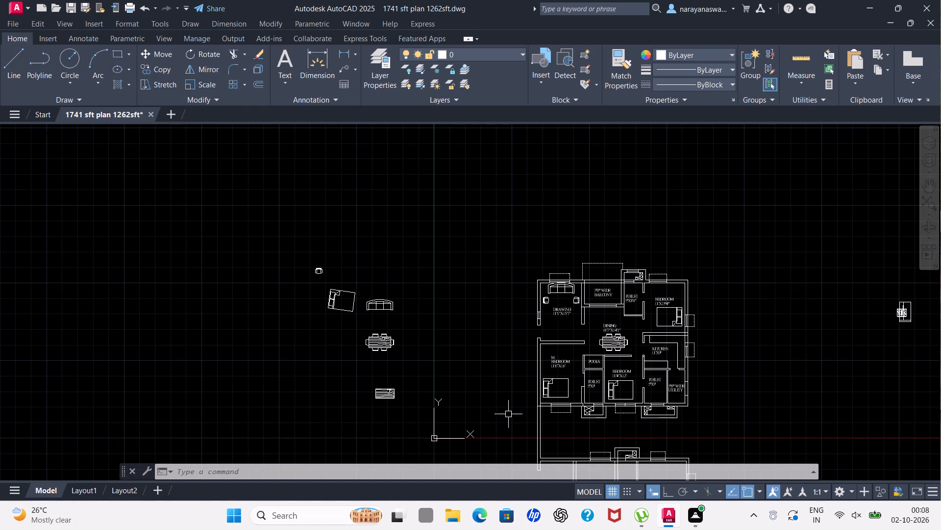
scroll(536, 306, "up", 1)
scroll(518, 441, "down", 1)
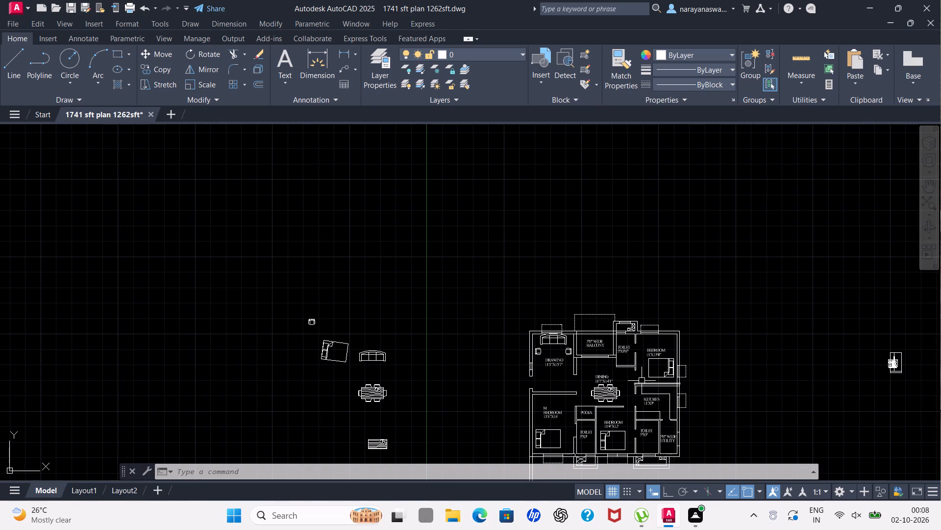
scroll(581, 345, "down", 1)
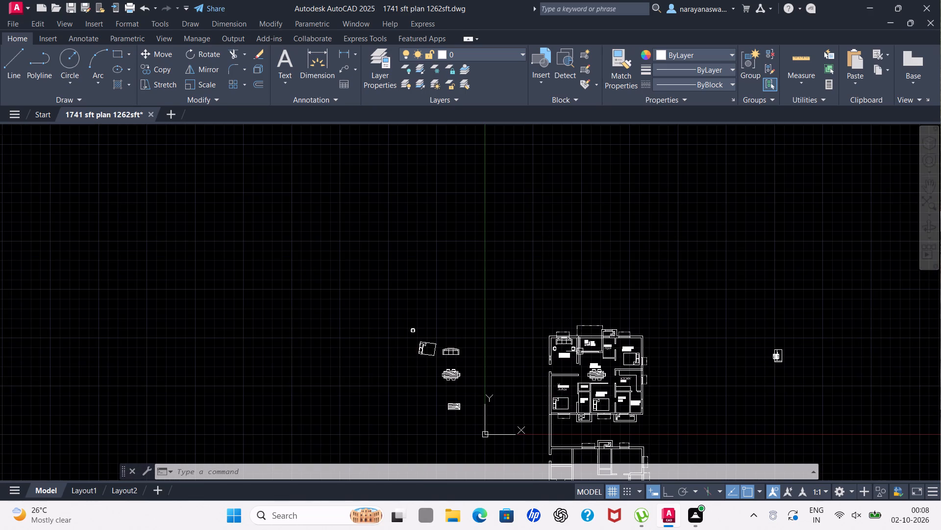
scroll(609, 397, "up", 2)
scroll(629, 333, "down", 1)
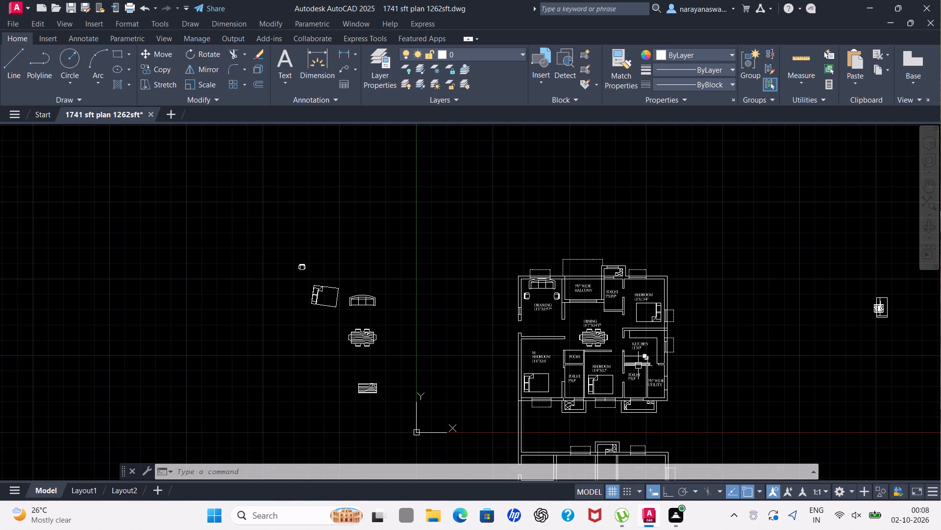
scroll(629, 353, "down", 2)
scroll(635, 367, "up", 3)
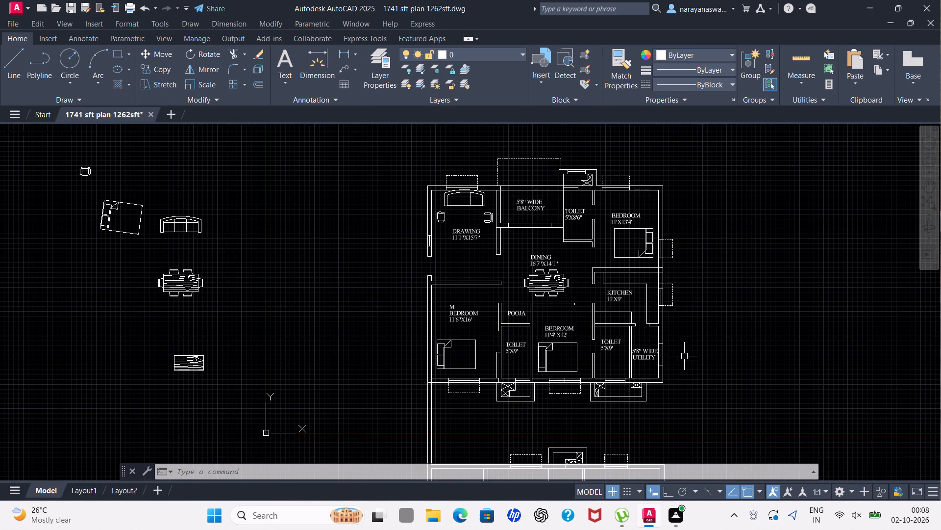
scroll(750, 324, "up", 1)
scroll(750, 322, "down", 1)
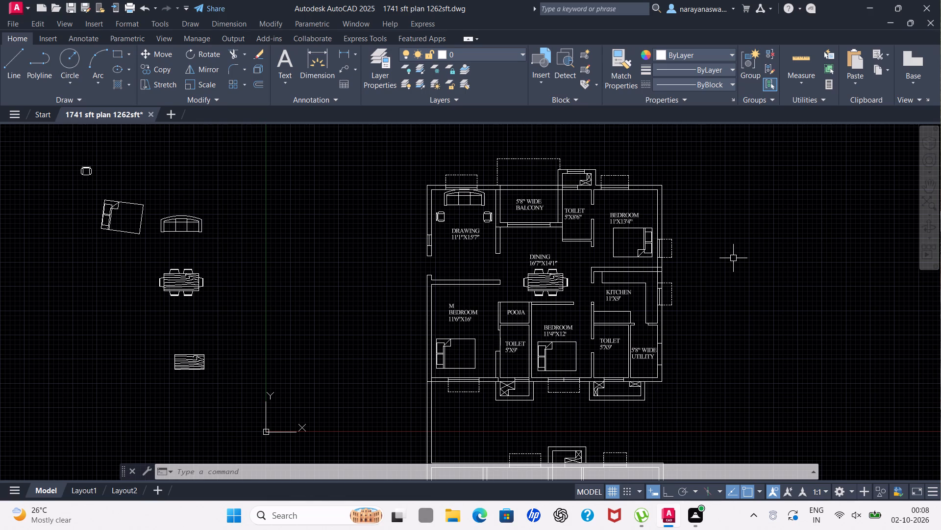
scroll(707, 265, "down", 2)
scroll(625, 337, "up", 2)
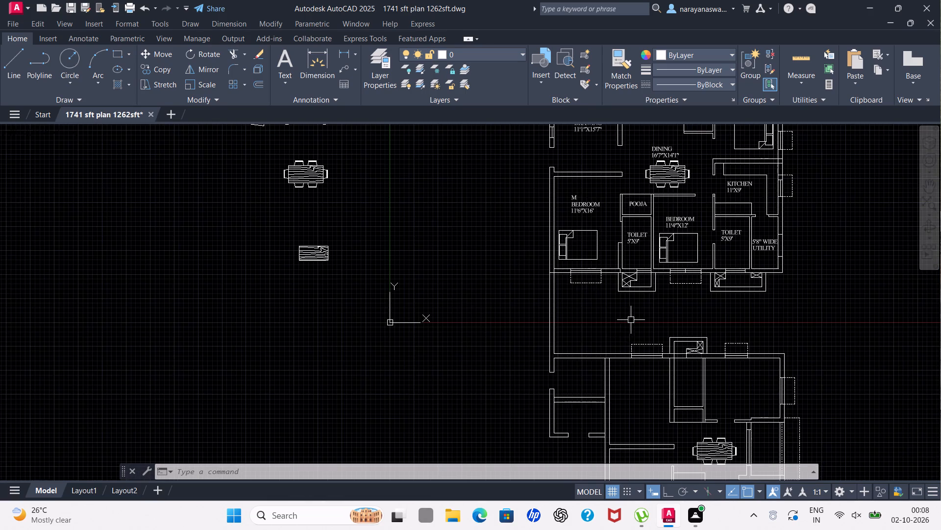
scroll(631, 320, "down", 2)
scroll(668, 339, "up", 2)
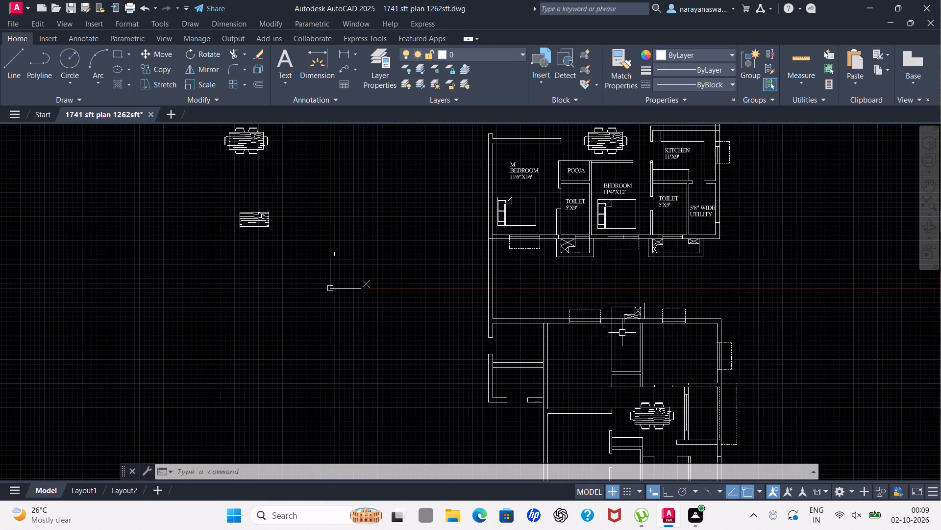
scroll(611, 328, "down", 3)
scroll(666, 344, "up", 2)
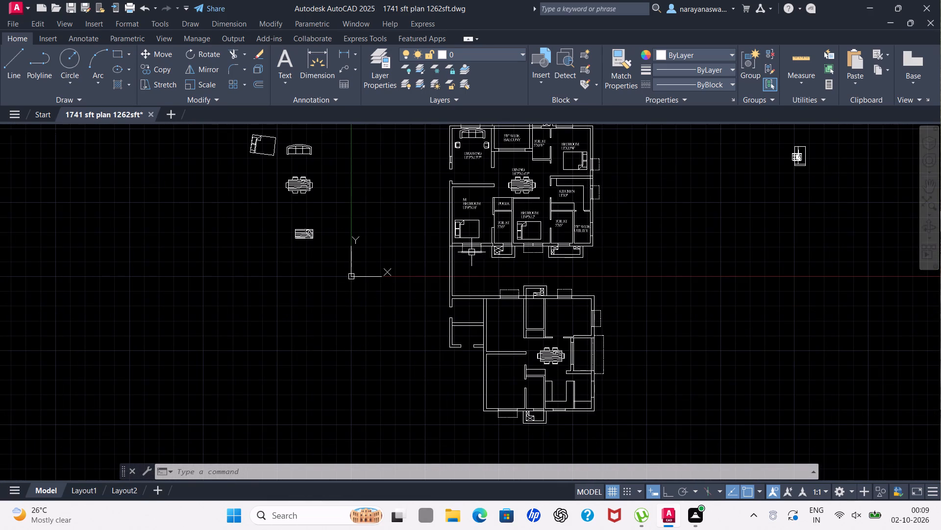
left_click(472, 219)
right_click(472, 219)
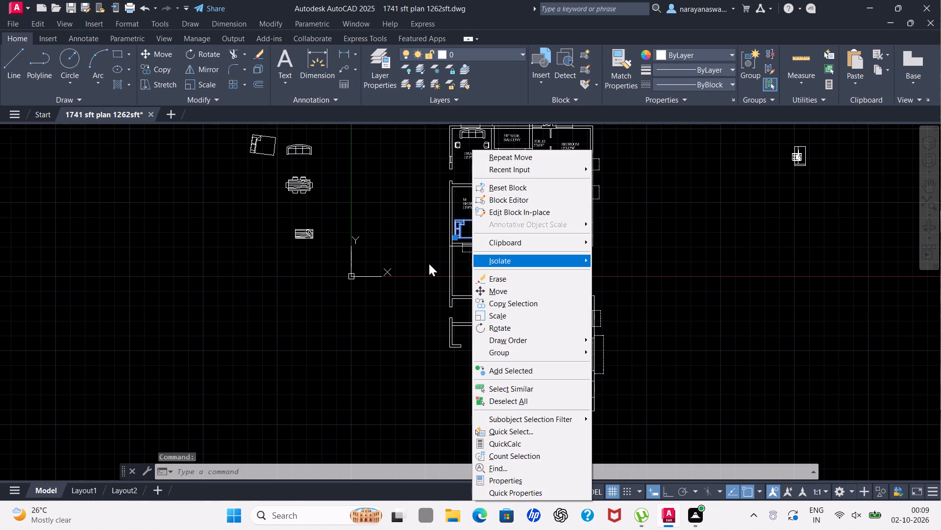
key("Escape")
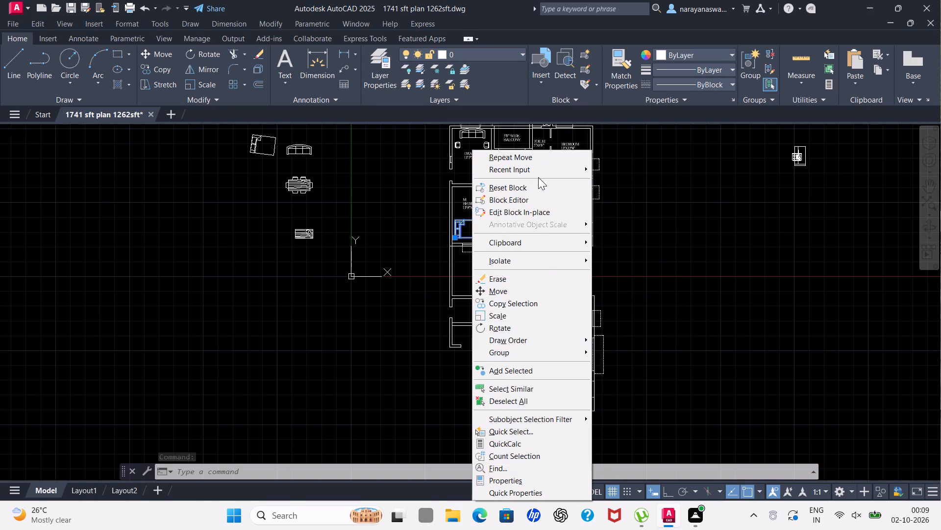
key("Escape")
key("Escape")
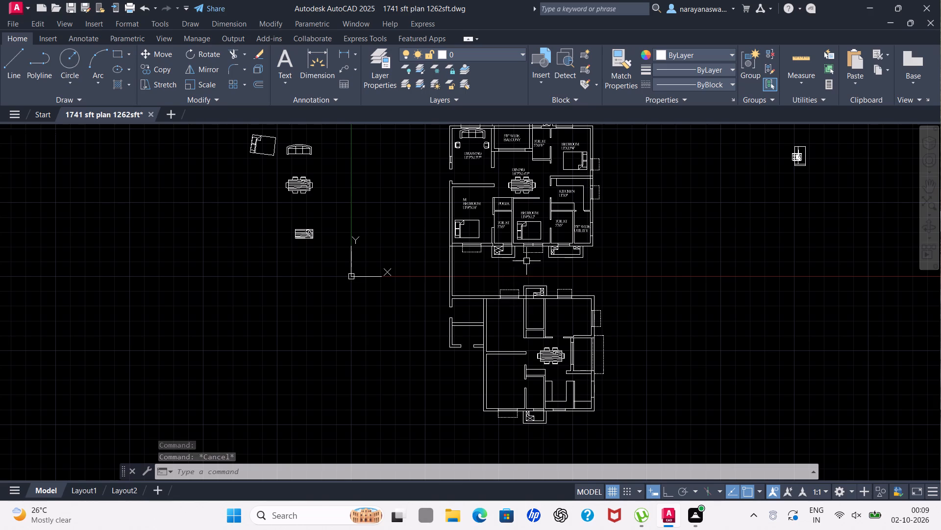
Copy the loose wooden table block without chairs from west of the plans into the lower plan's northern room, west of the dining area.
left_click(320, 222)
left_click(284, 253)
right_click(283, 246)
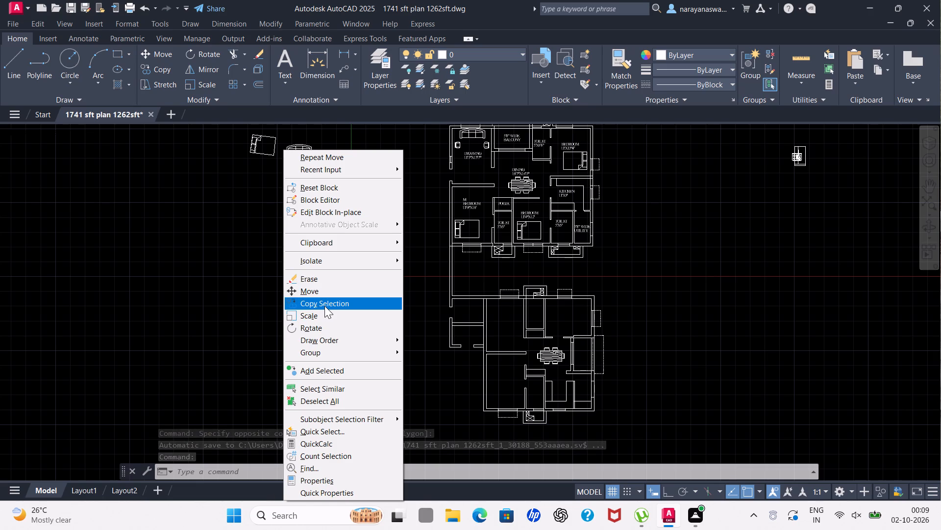
left_click(324, 306)
left_click(314, 236)
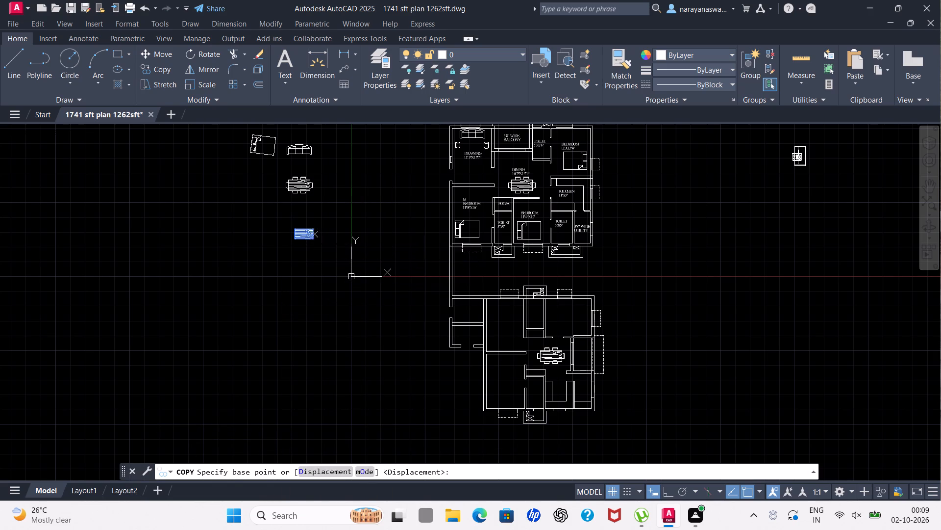
scroll(503, 320, "up", 2)
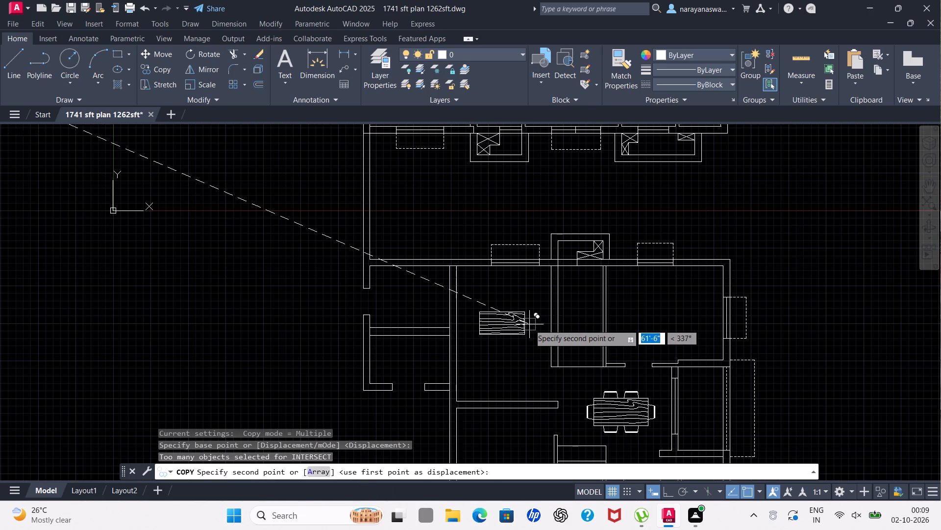
left_click(530, 324)
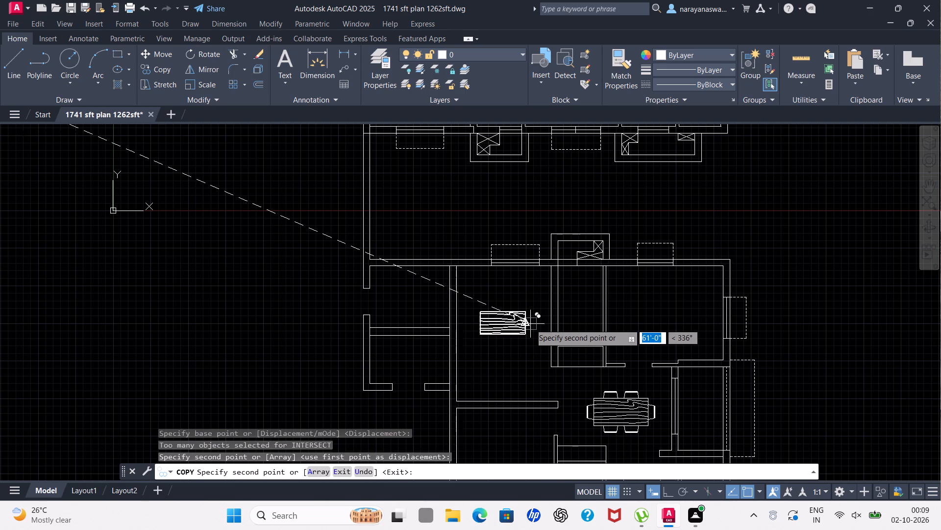
key("Escape")
Copy the DRAWING room sofa into the lower plan, between the wooden table and the room's north wall.
scroll(531, 263, "down", 4)
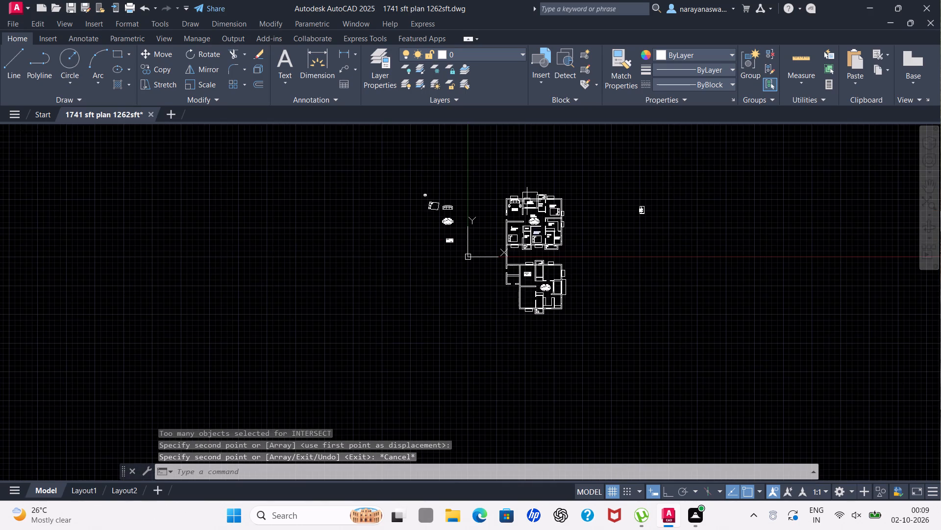
scroll(520, 189, "up", 4)
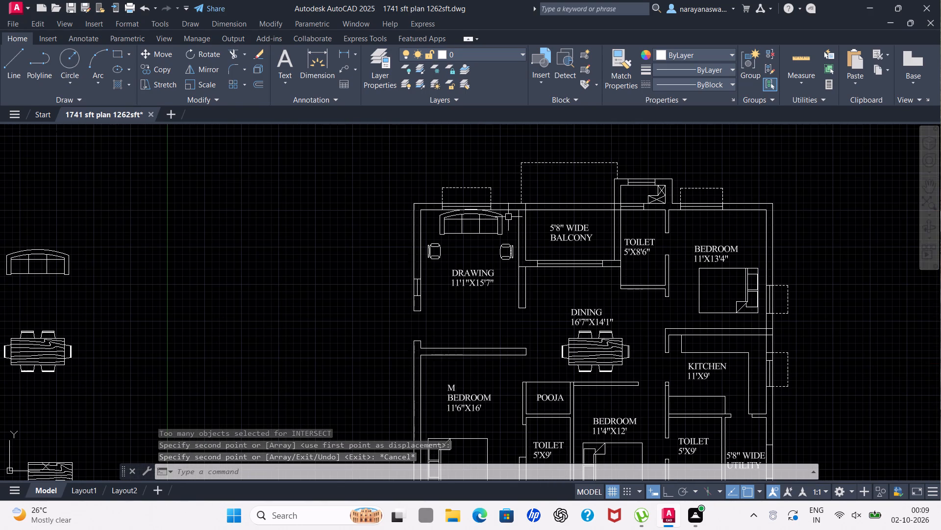
left_click(507, 217)
left_click(464, 220)
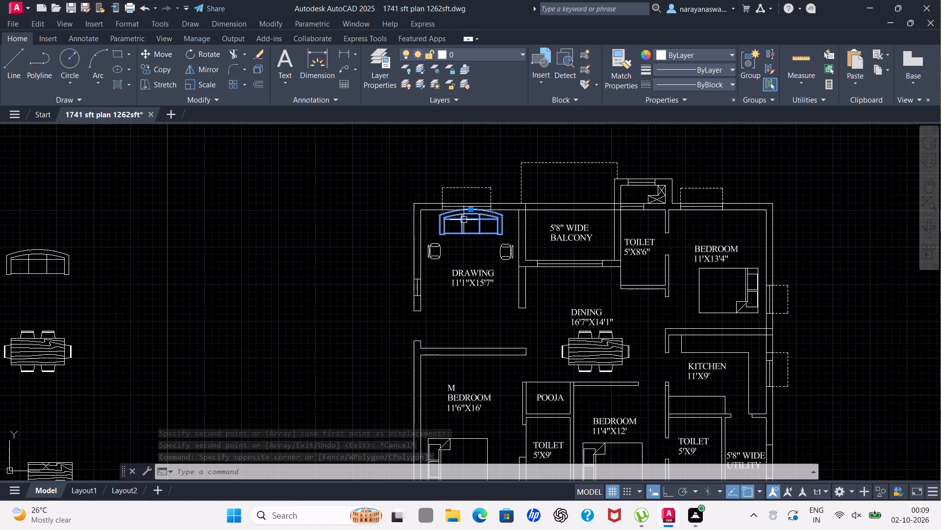
right_click(464, 220)
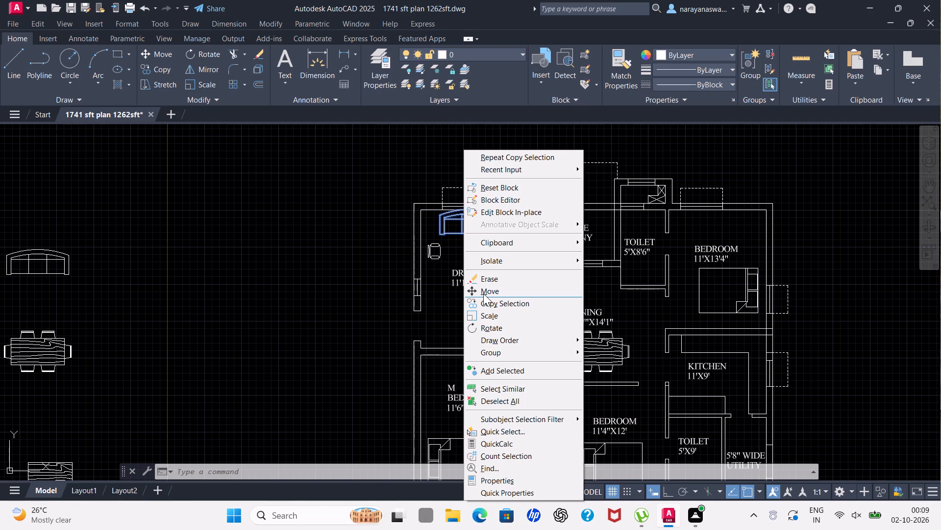
left_click(514, 306)
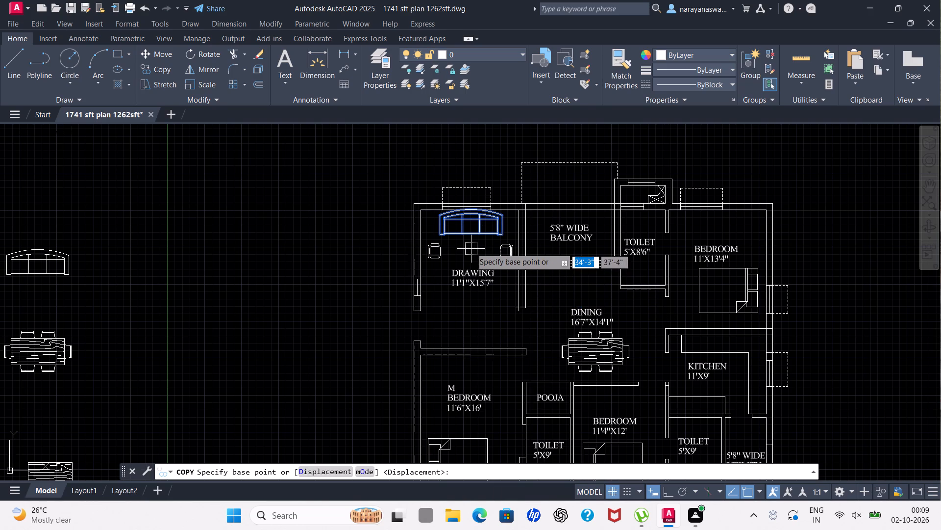
left_click(474, 235)
scroll(459, 327, "down", 2)
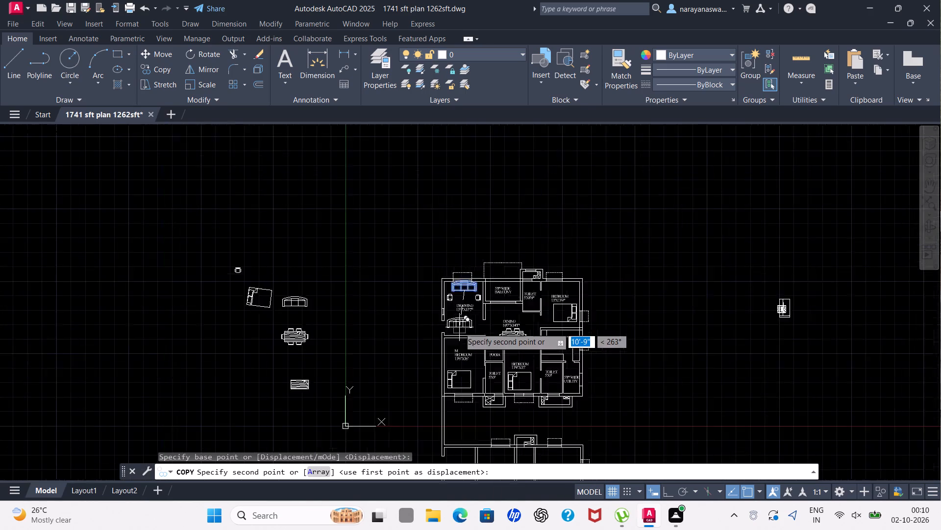
scroll(459, 328, "down", 2)
scroll(470, 378, "up", 3)
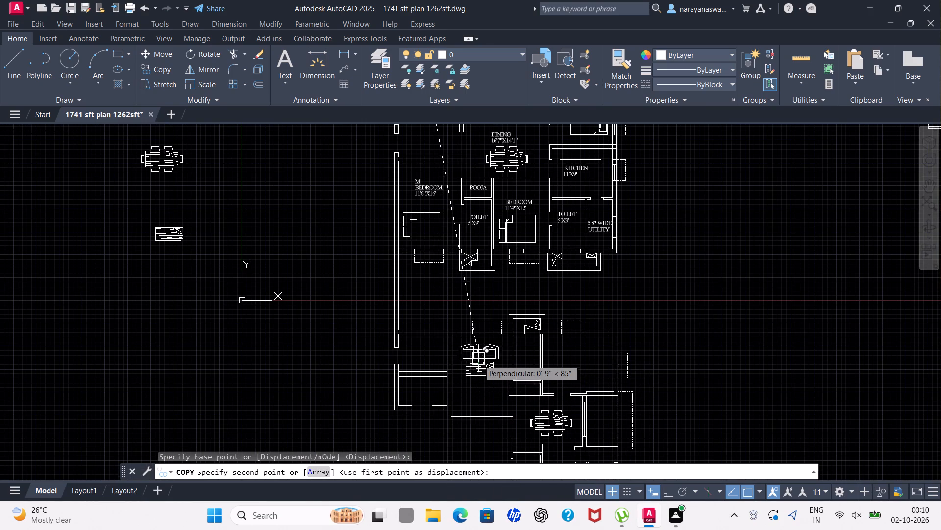
left_click(479, 352)
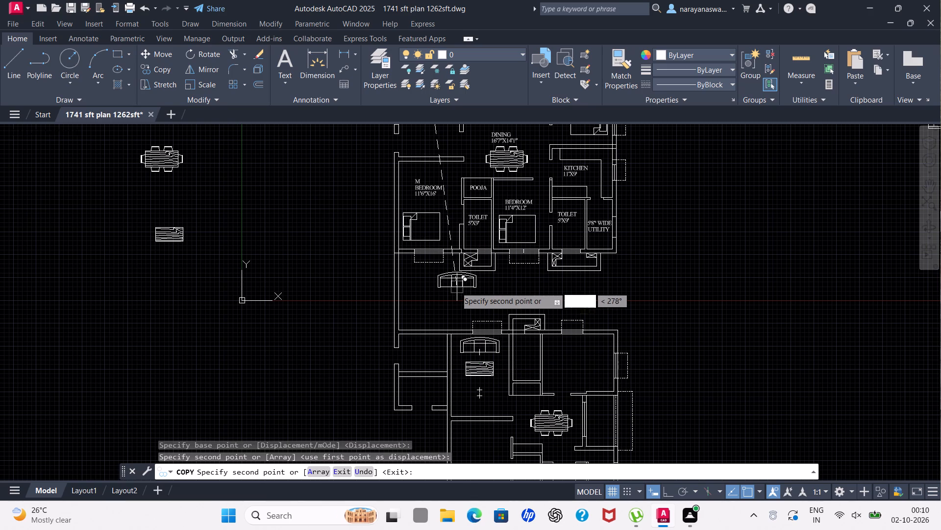
key("Escape")
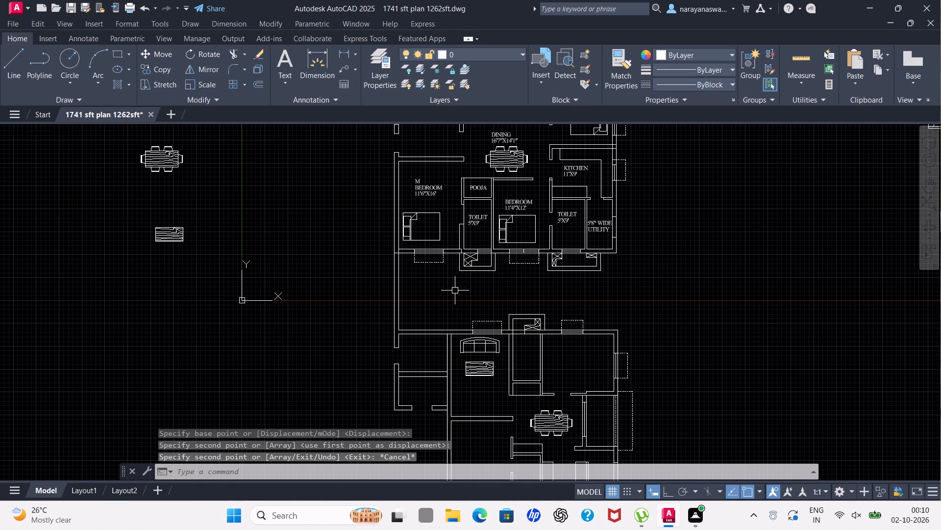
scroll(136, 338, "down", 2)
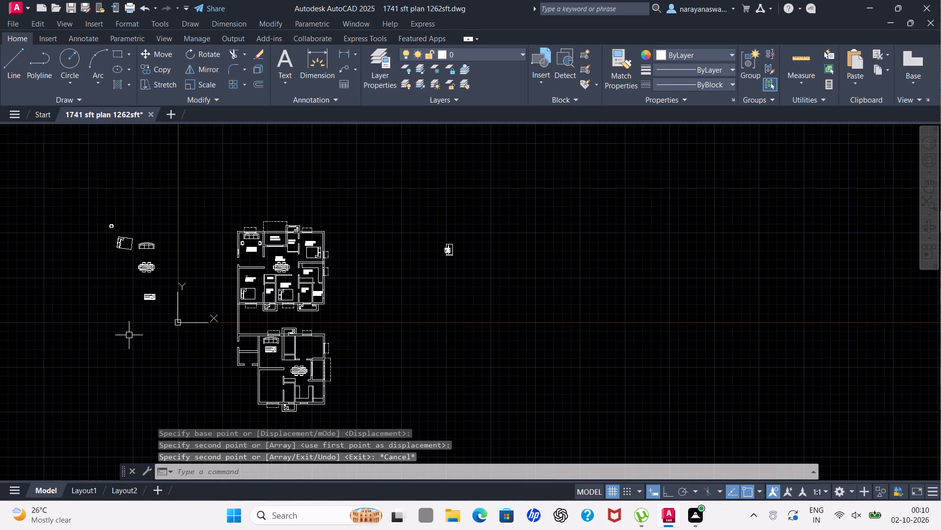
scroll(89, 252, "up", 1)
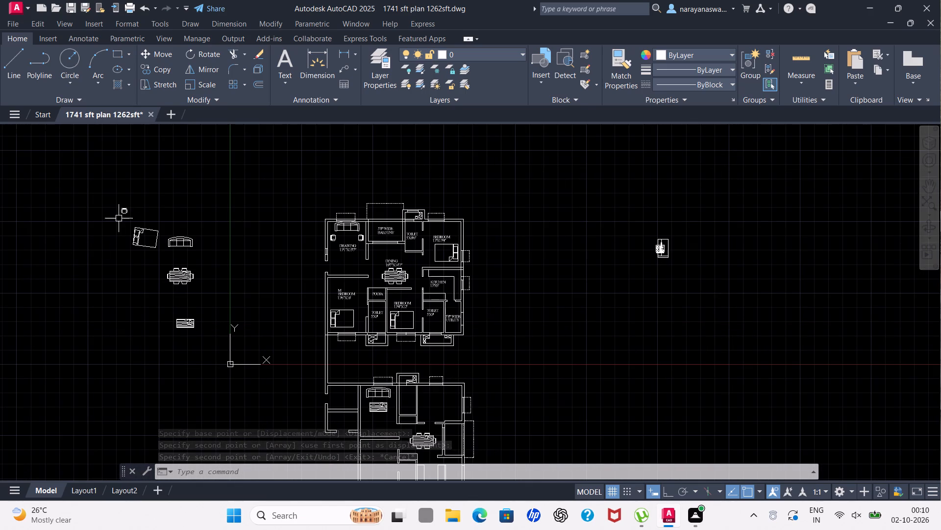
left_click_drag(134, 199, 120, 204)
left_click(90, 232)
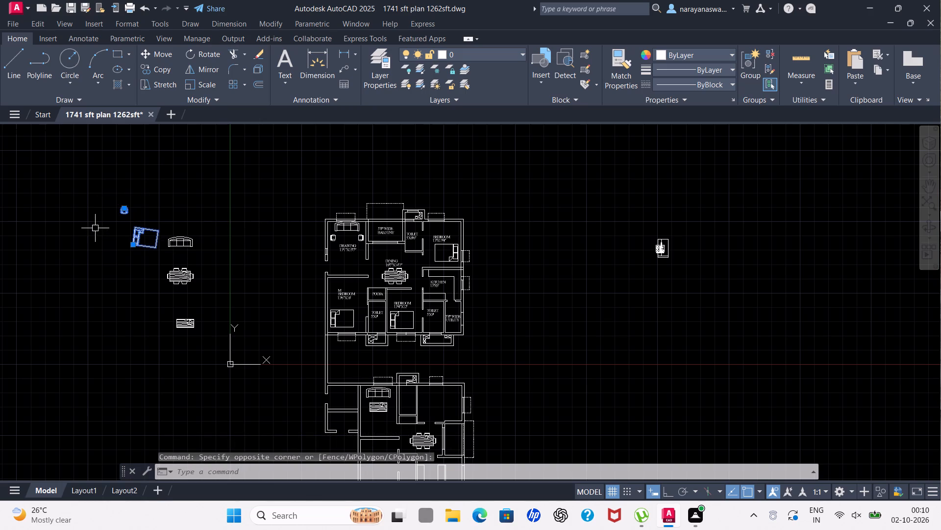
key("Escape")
Rotate the loose armchair northwest of the plans by about 91° so that it faces east.
scroll(92, 217, "up", 2)
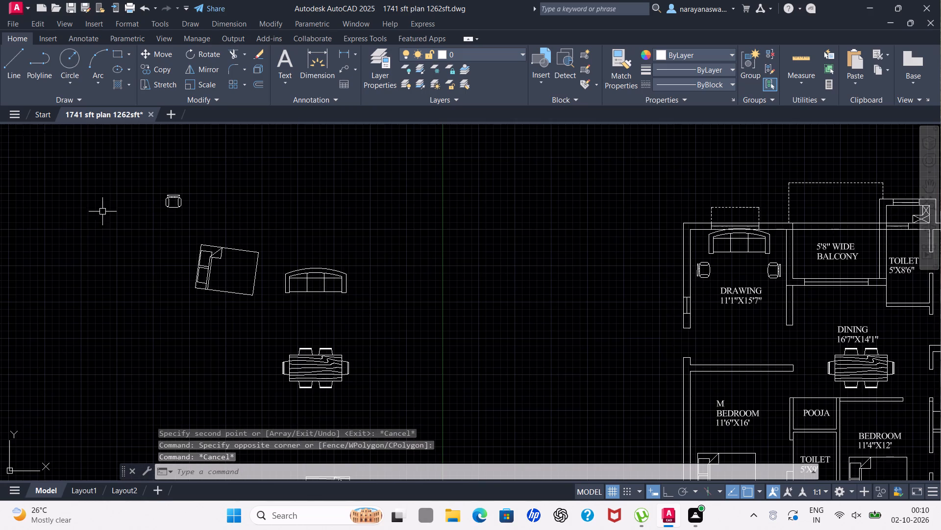
left_click_drag(188, 171, 185, 186)
left_click(143, 241)
right_click(143, 238)
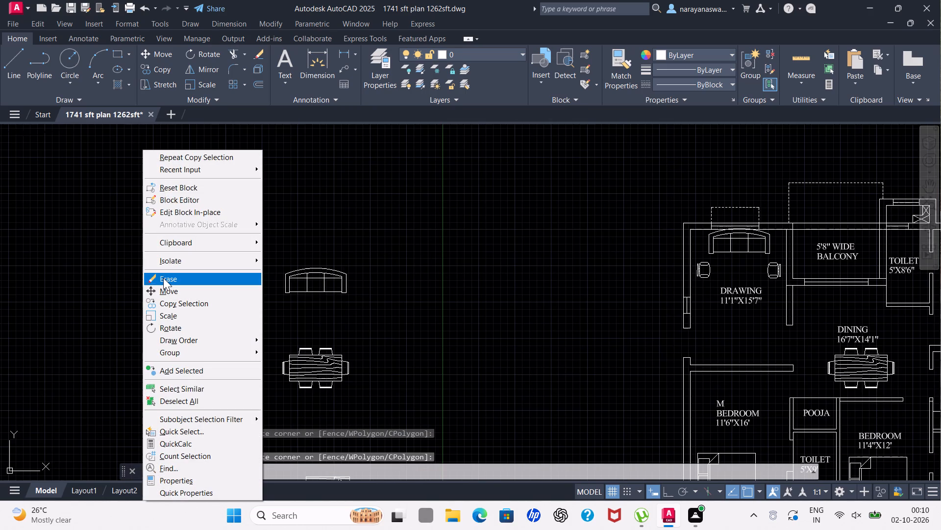
left_click(159, 322)
left_click_drag(182, 208, 200, 194)
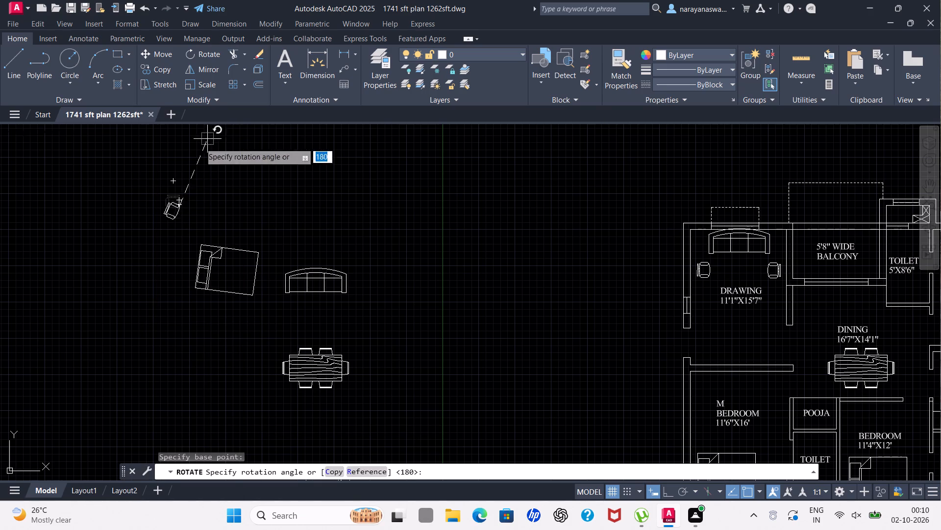
left_click(178, 171)
Copy the rotated armchair into the lower plan's northern room, between the west wall and the wooden table.
left_click_drag(186, 191, 173, 220)
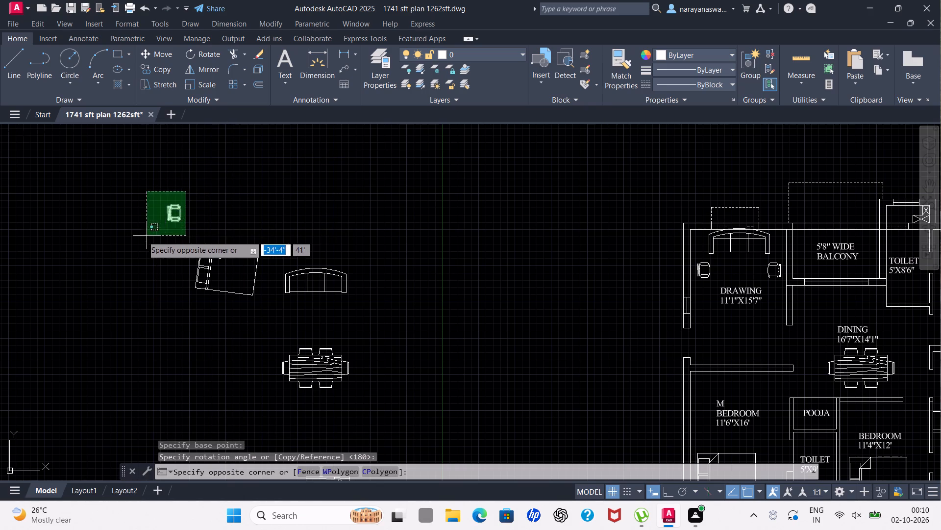
left_click(141, 238)
right_click(141, 238)
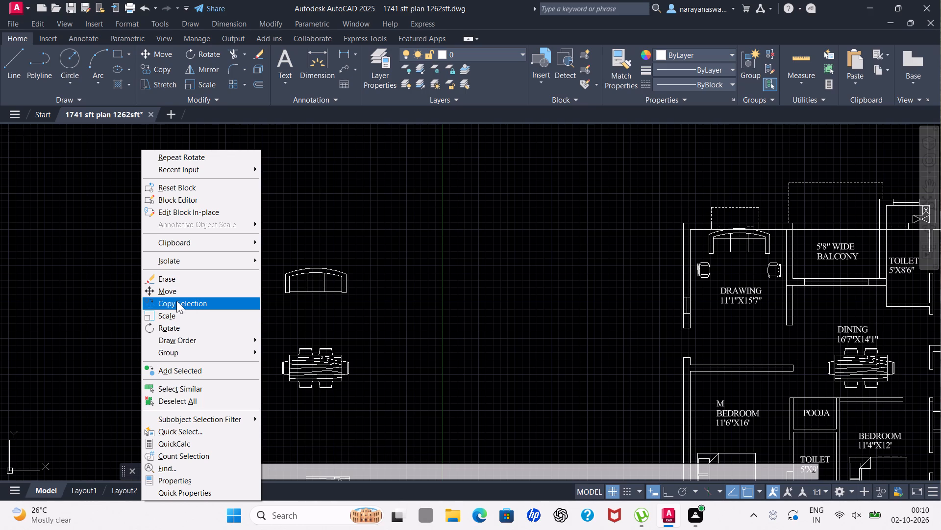
left_click(176, 301)
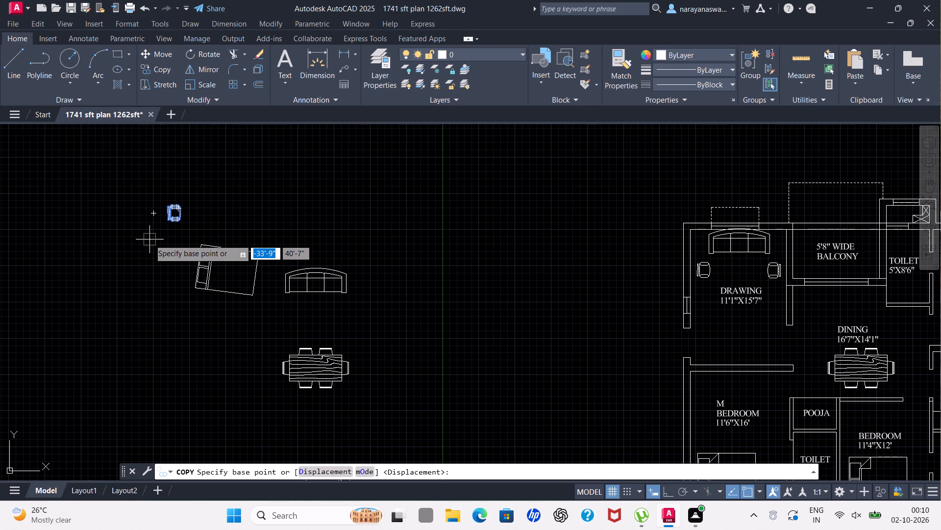
left_click(178, 213)
scroll(321, 292, "down", 3)
scroll(432, 382, "up", 1)
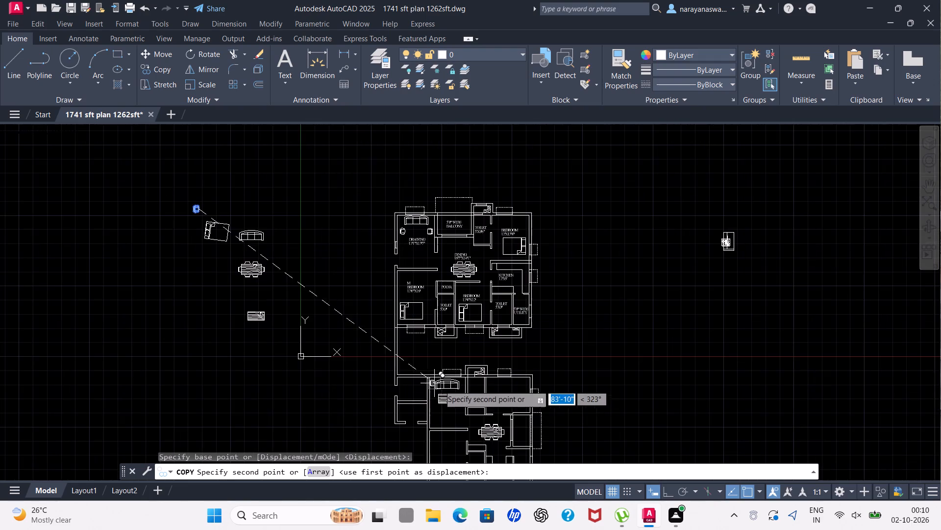
scroll(449, 400, "up", 3)
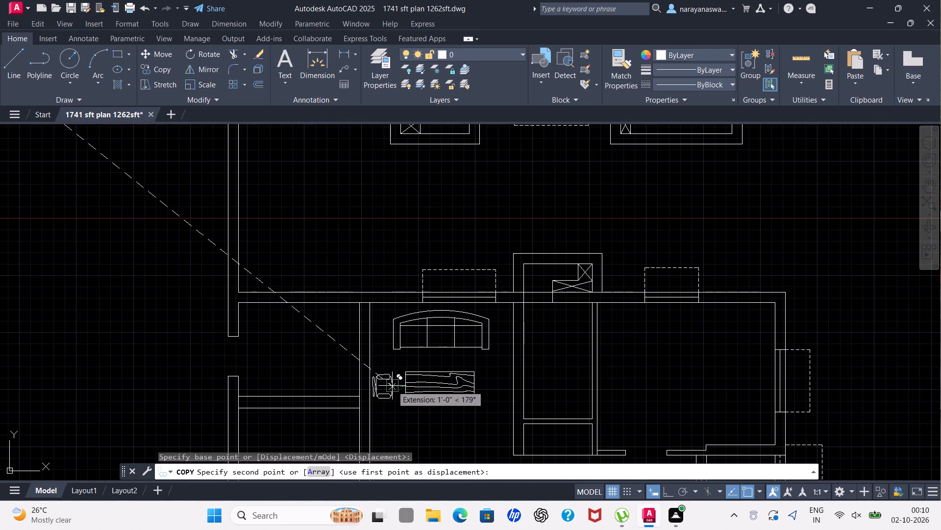
left_click(393, 386)
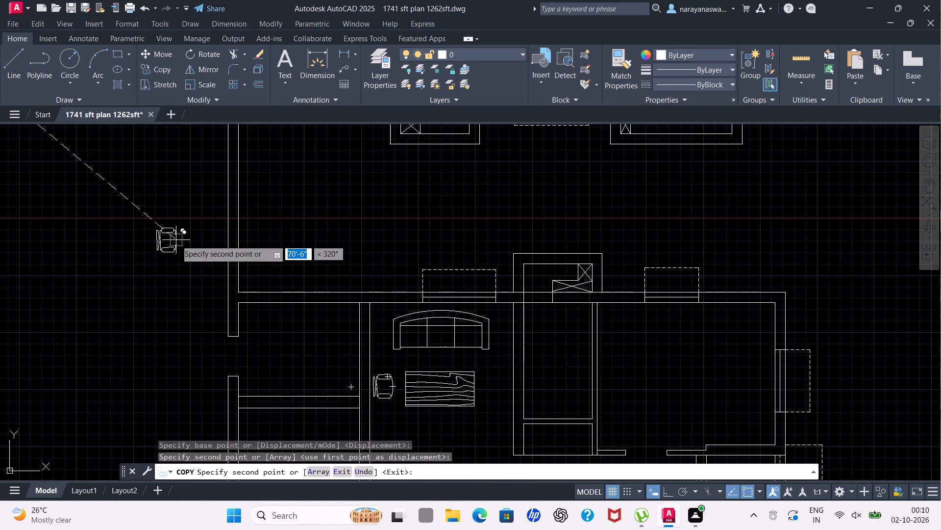
key("Escape")
Mirror the armchair beside the wooden table across a vertical line at its front edge, keeping the source object.
scroll(184, 255, "down", 1)
scroll(276, 359, "up", 2)
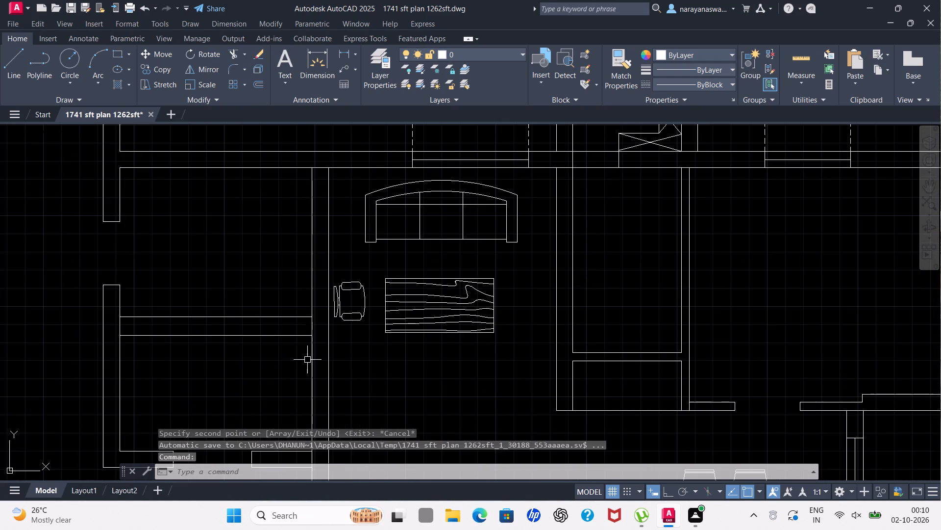
scroll(330, 352, "up", 1)
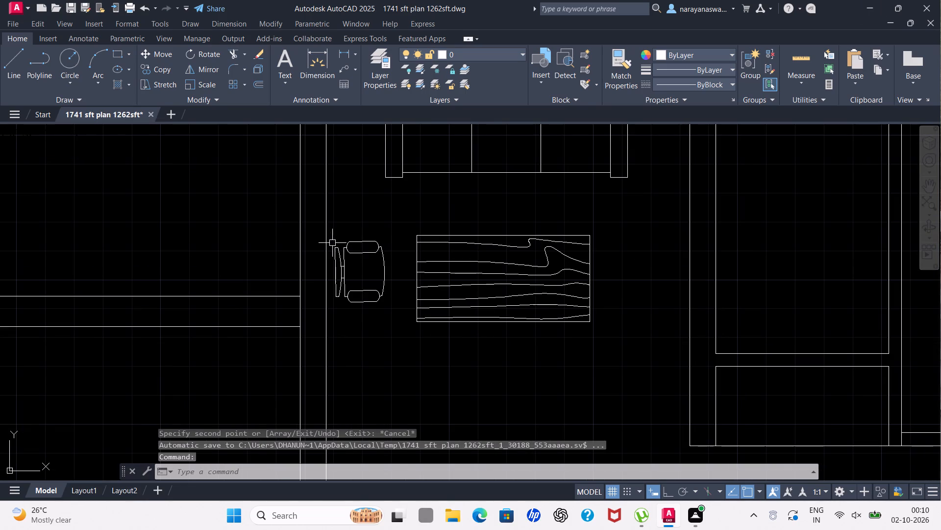
left_click_drag(381, 225, 380, 234)
left_click(361, 307)
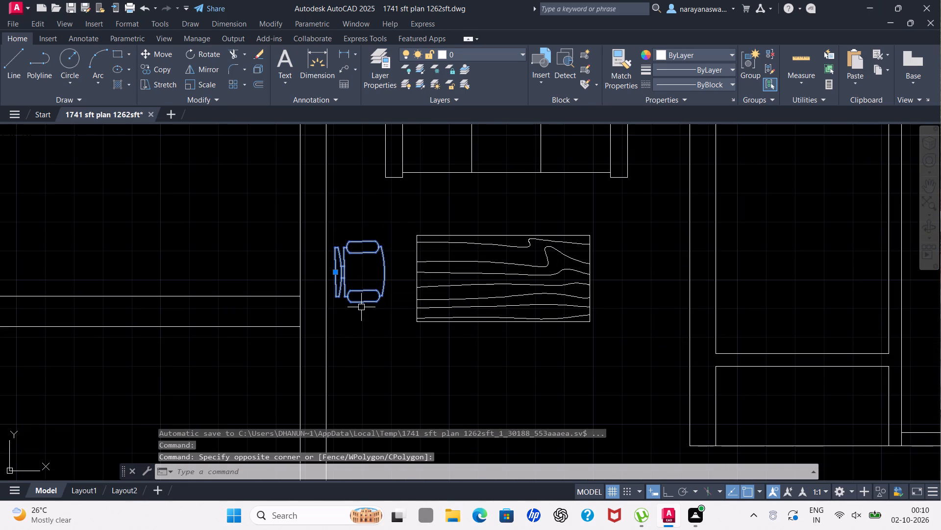
type("MIR")
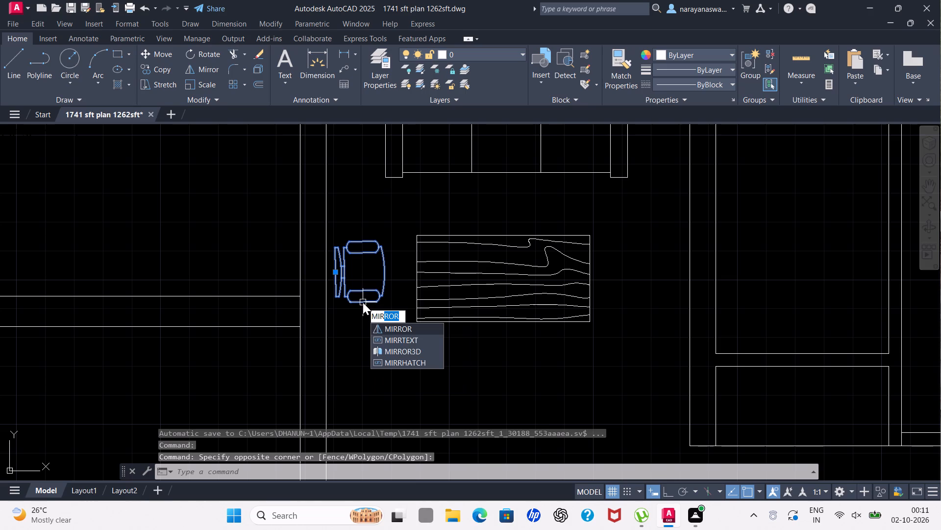
left_click(391, 320)
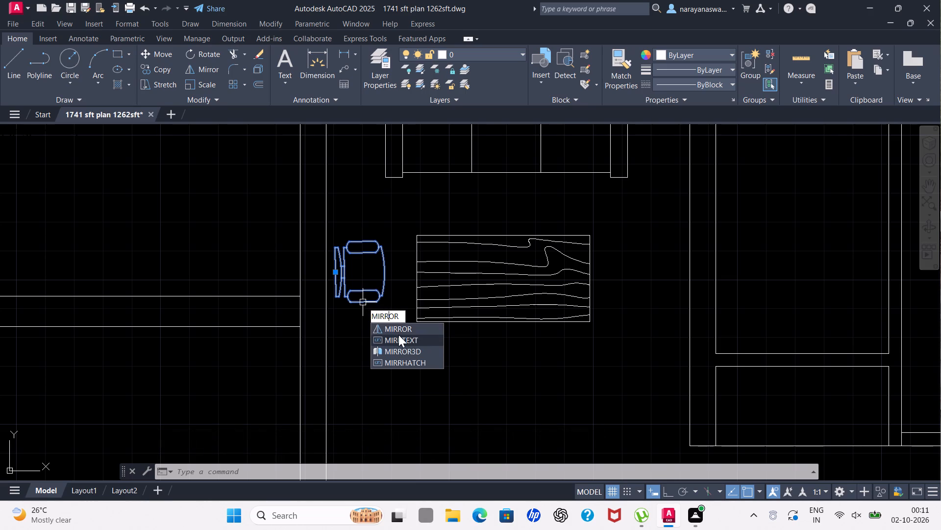
left_click(400, 330)
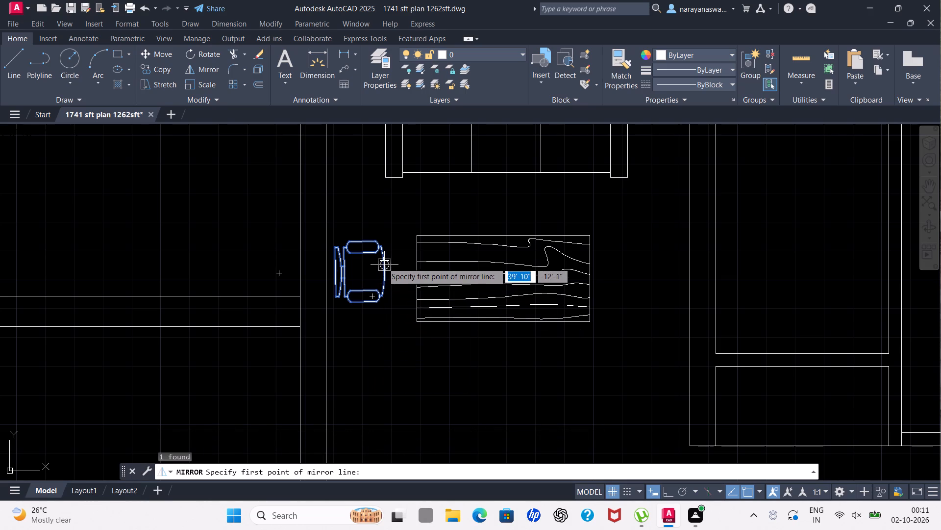
left_click_drag(384, 261, 384, 265)
left_click(384, 282)
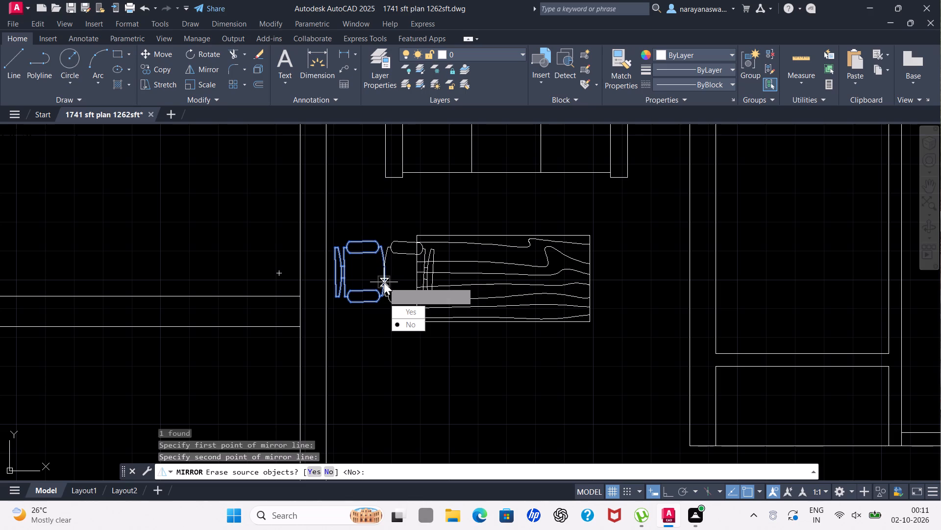
left_click_drag(402, 321, 384, 282)
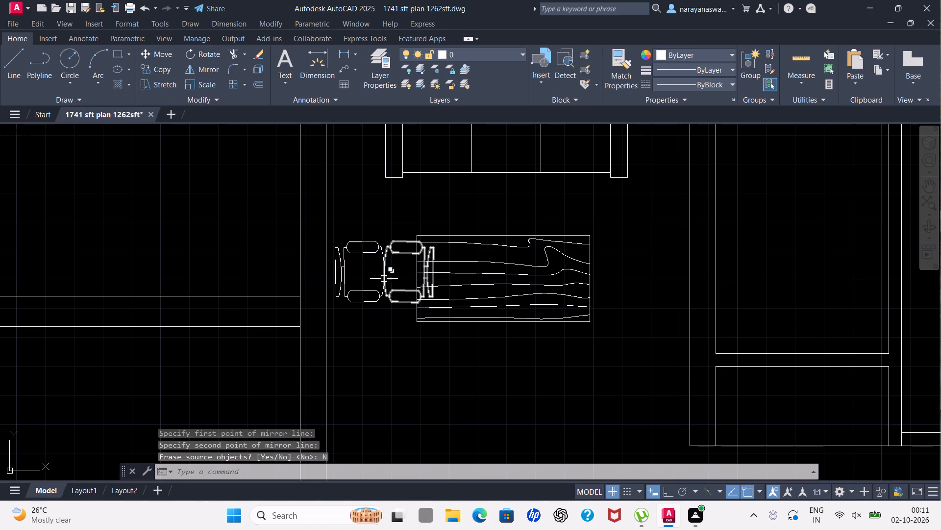
Move the mirrored armchair about 7'-1" east, to the other side of the wooden table.
left_click_drag(394, 224, 396, 234)
left_click(405, 288)
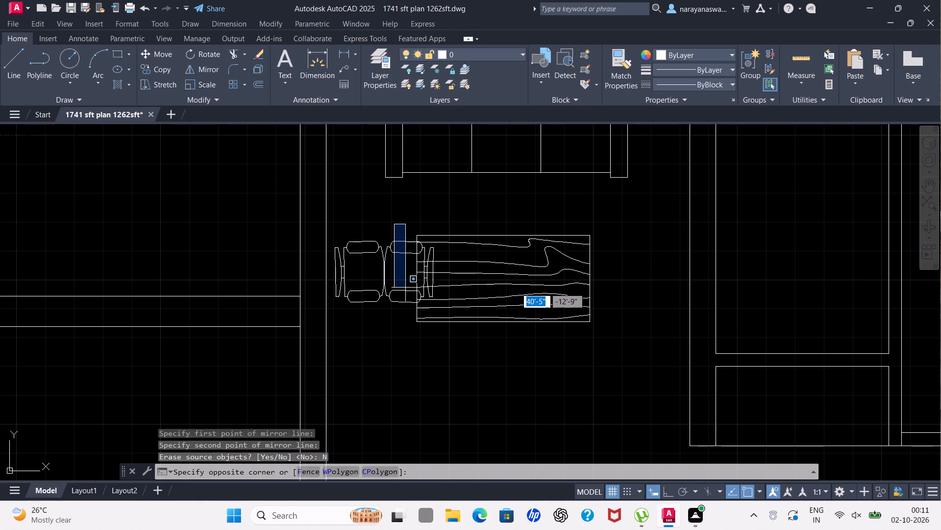
left_click_drag(404, 268, 404, 253)
left_click(392, 219)
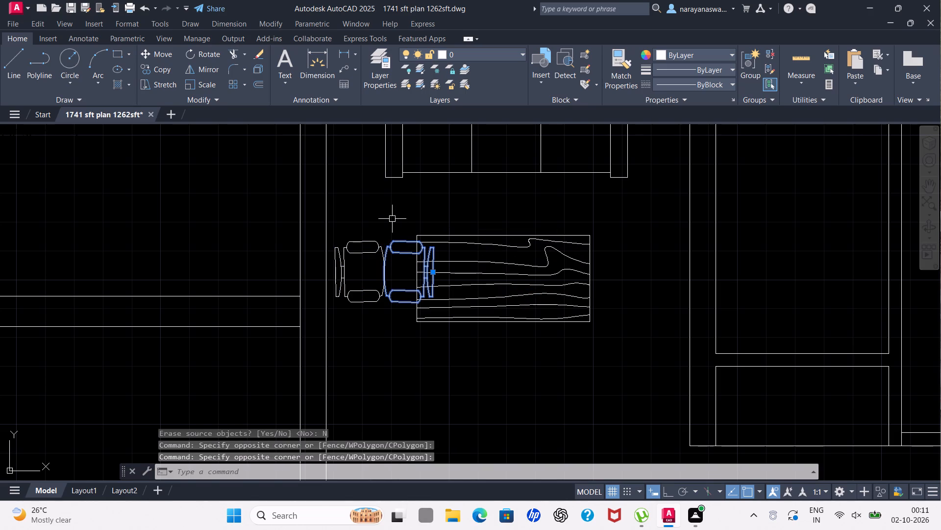
right_click(398, 321)
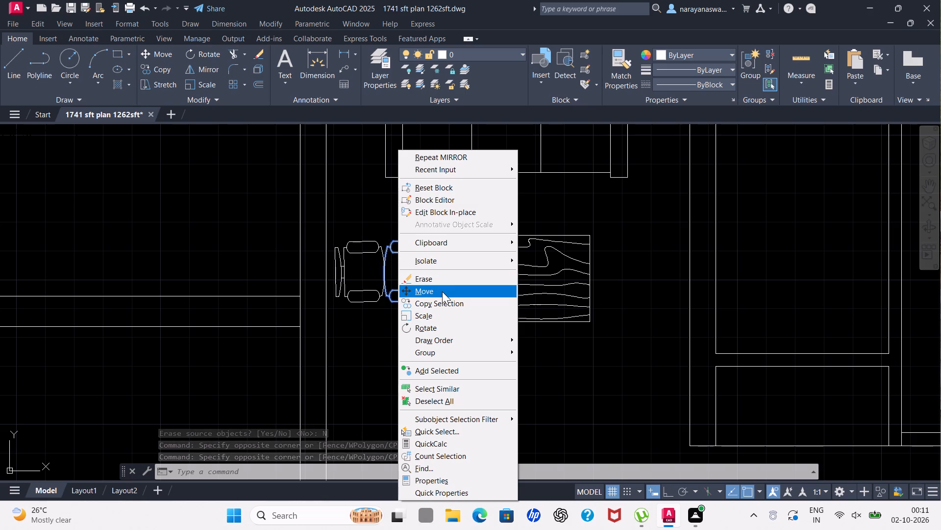
left_click(442, 291)
left_click_drag(412, 292, 421, 292)
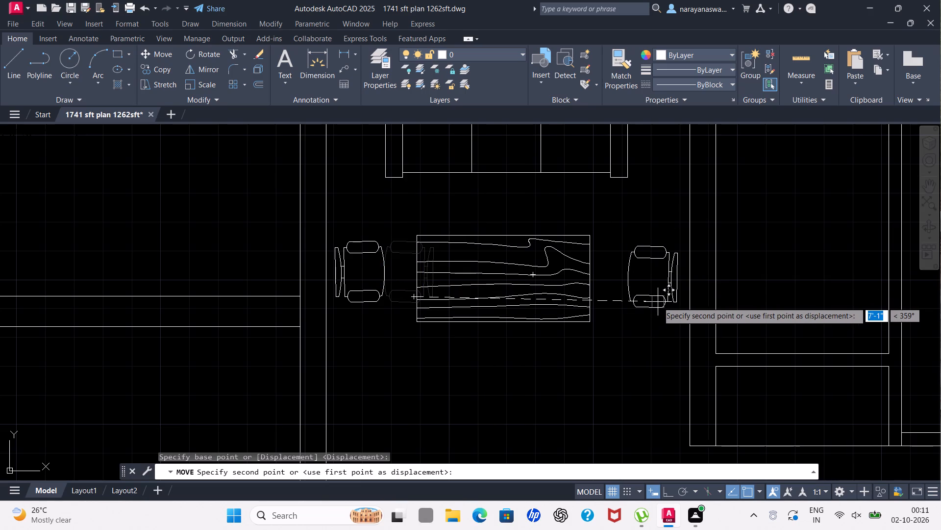
left_click(658, 302)
Copy the bed from the upper plan's 11'4"X12' BEDROOM into the open space between the two plans, near their east edge.
scroll(659, 294, "down", 5)
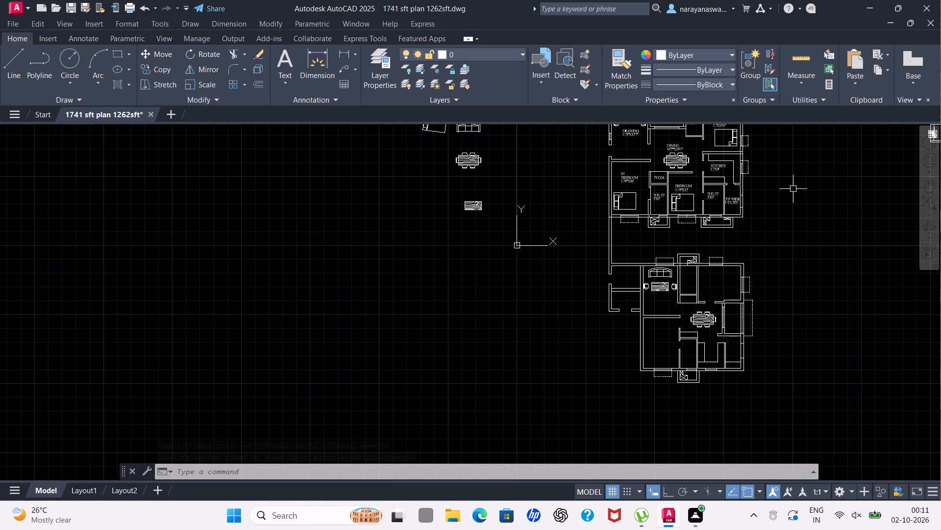
scroll(777, 256, "down", 2)
scroll(776, 262, "up", 3)
scroll(729, 282, "down", 2)
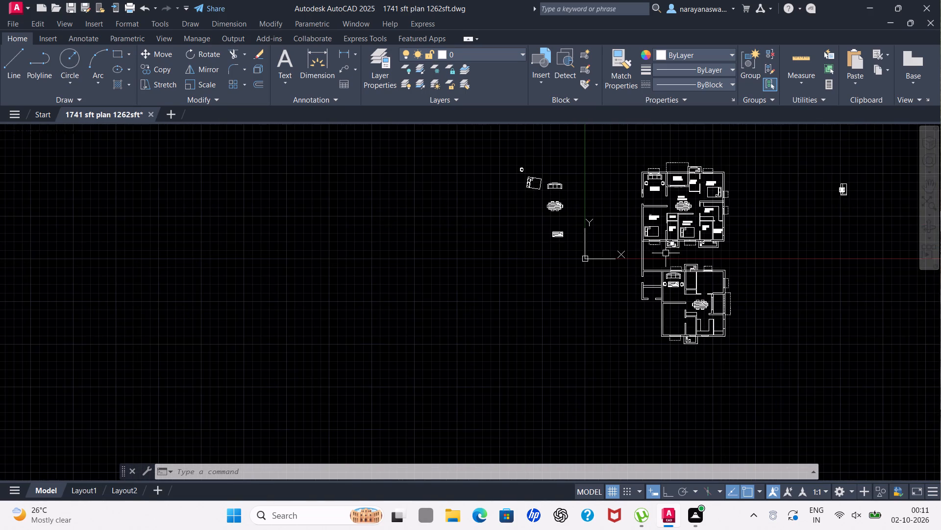
scroll(587, 182, "up", 1)
scroll(777, 221, "down", 2)
scroll(823, 251, "up", 2)
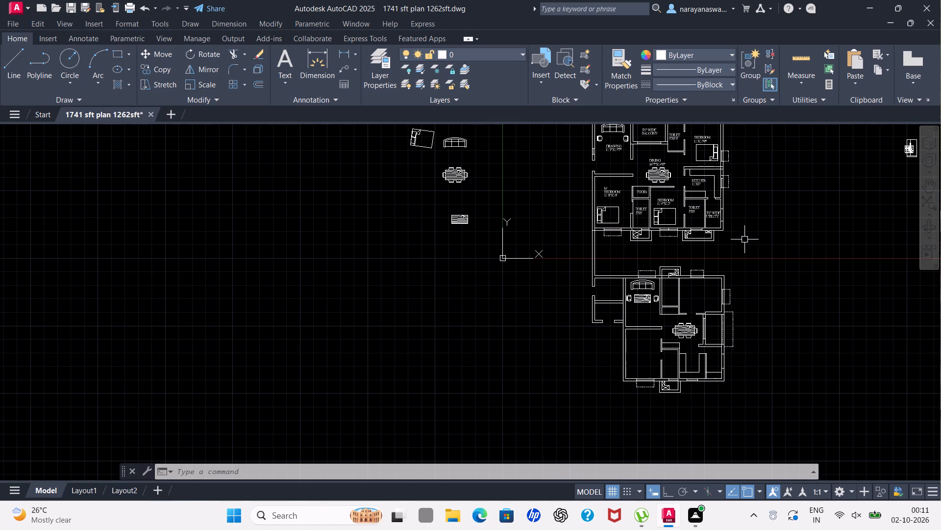
scroll(675, 227, "up", 2)
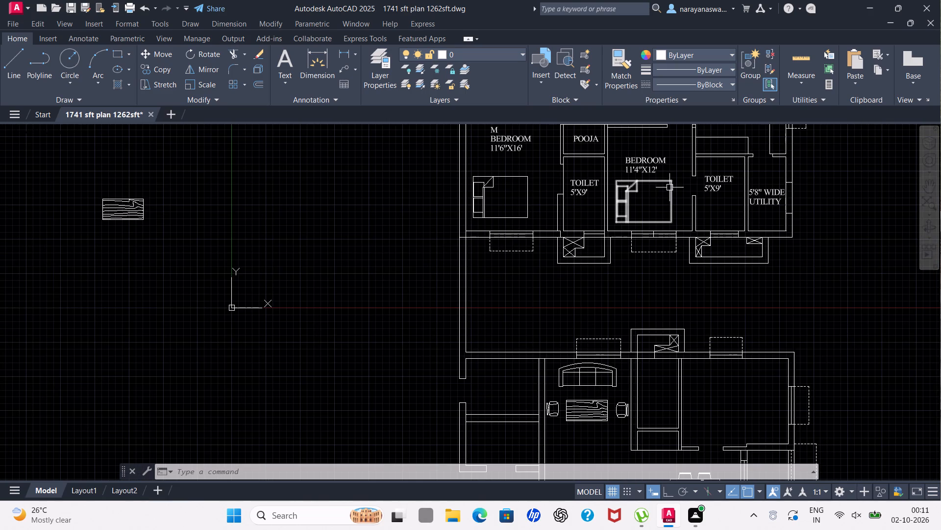
left_click(671, 190)
right_click(669, 190)
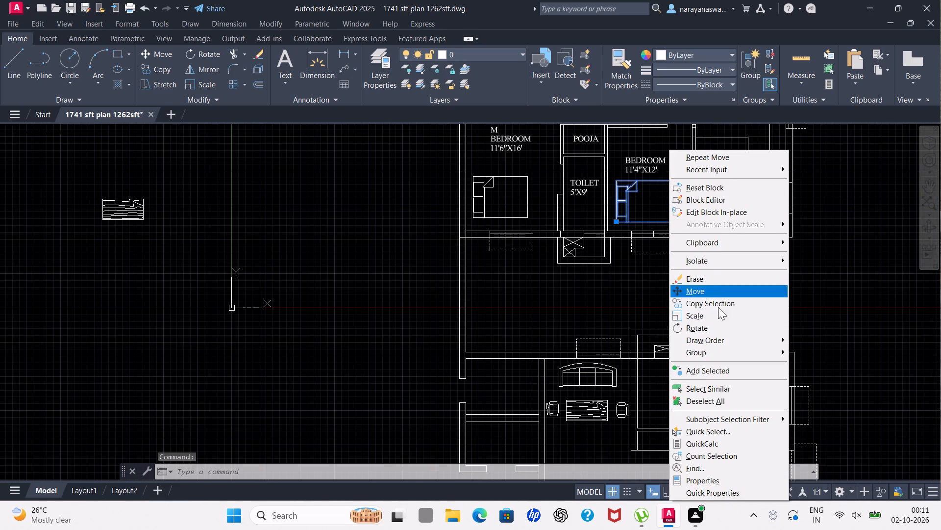
left_click(709, 302)
left_click(665, 217)
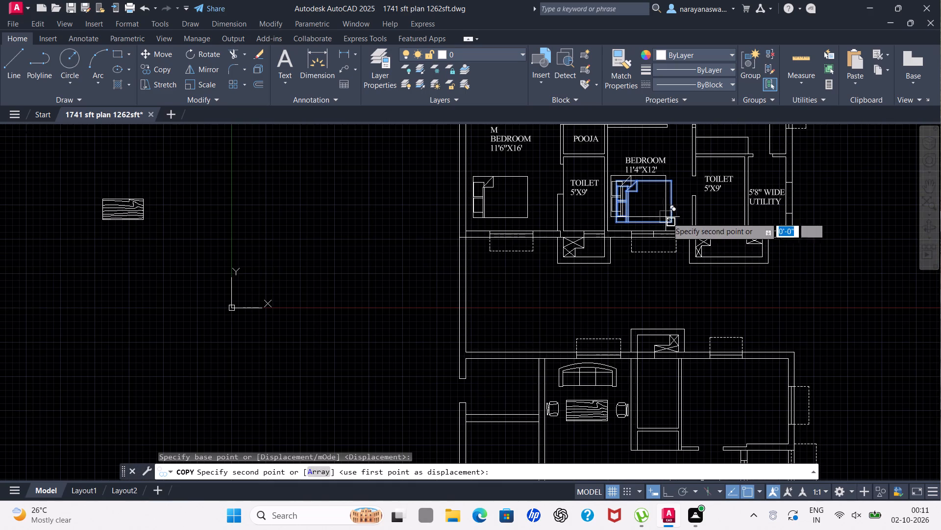
left_click(847, 324)
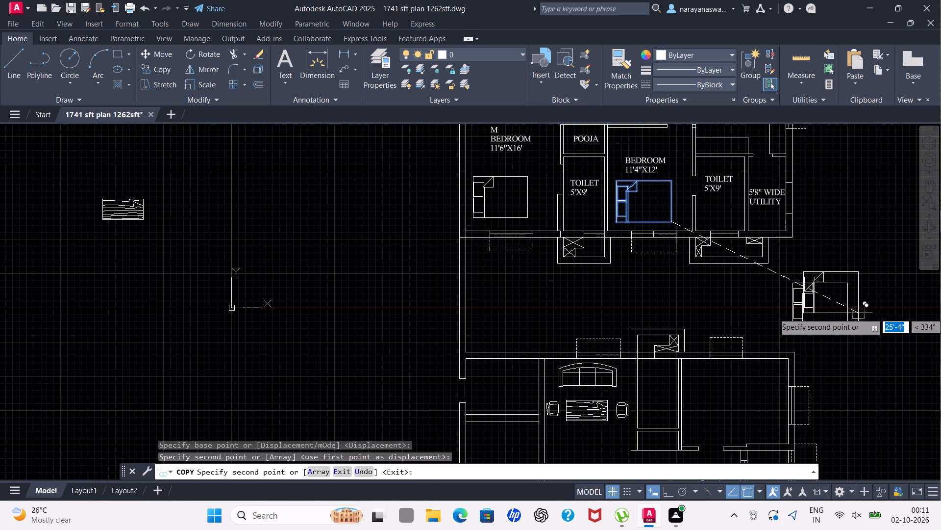
key("Escape")
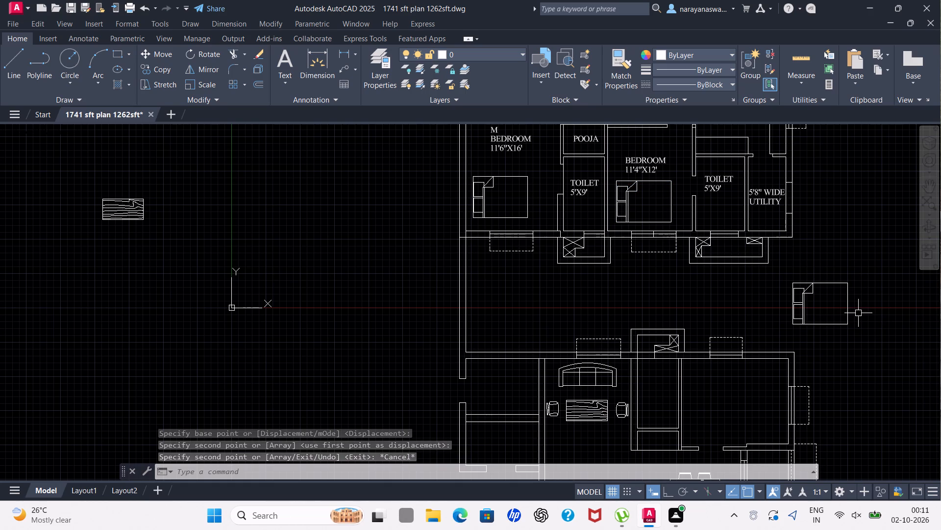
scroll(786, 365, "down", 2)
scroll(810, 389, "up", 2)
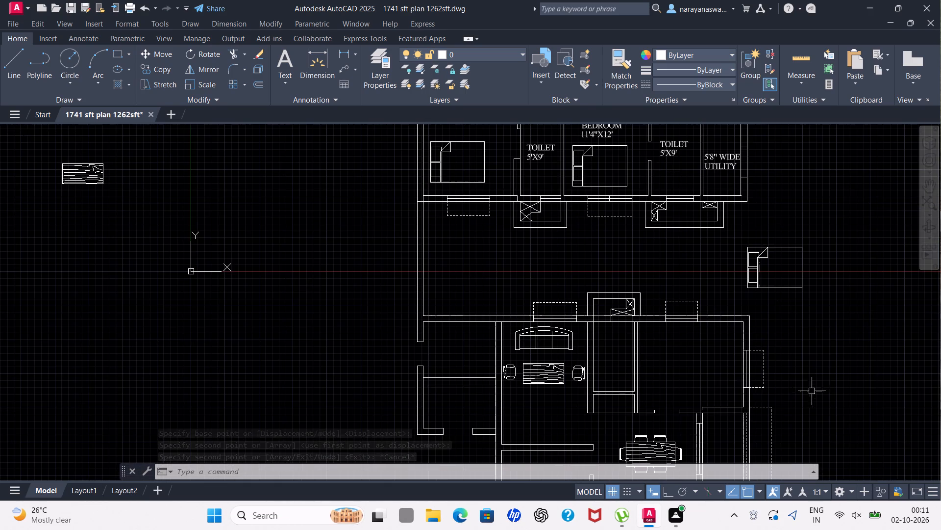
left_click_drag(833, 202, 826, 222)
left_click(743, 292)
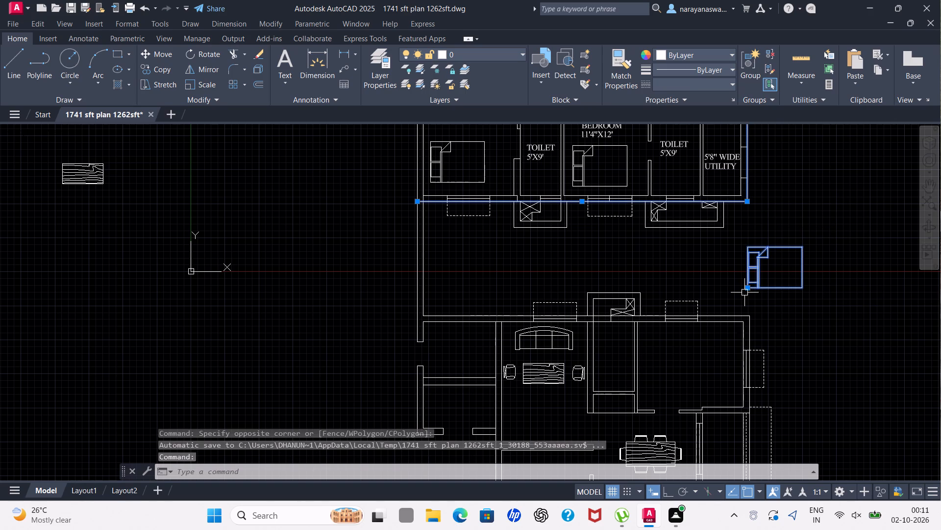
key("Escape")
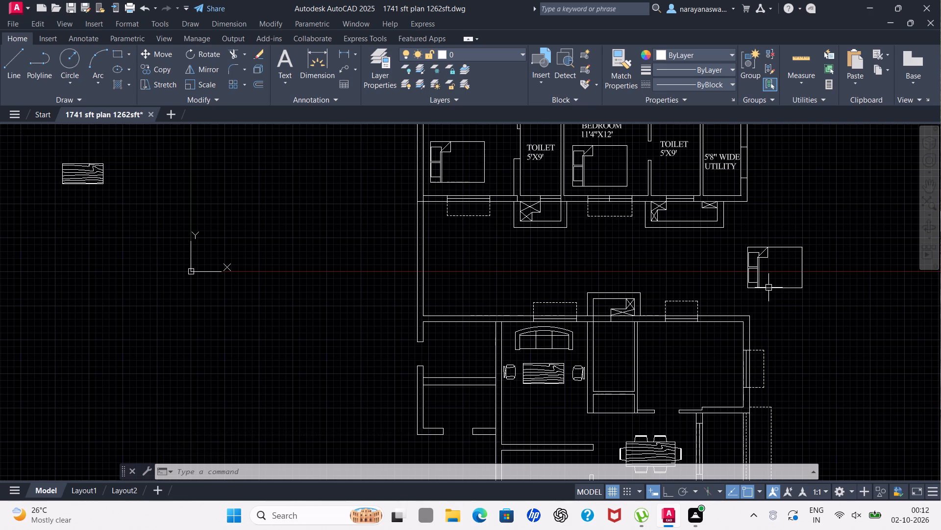
Rotate the copied bed in the open space about its southwest corner, at the head end.
left_click_drag(825, 236, 818, 235)
left_click(721, 291)
right_click(721, 291)
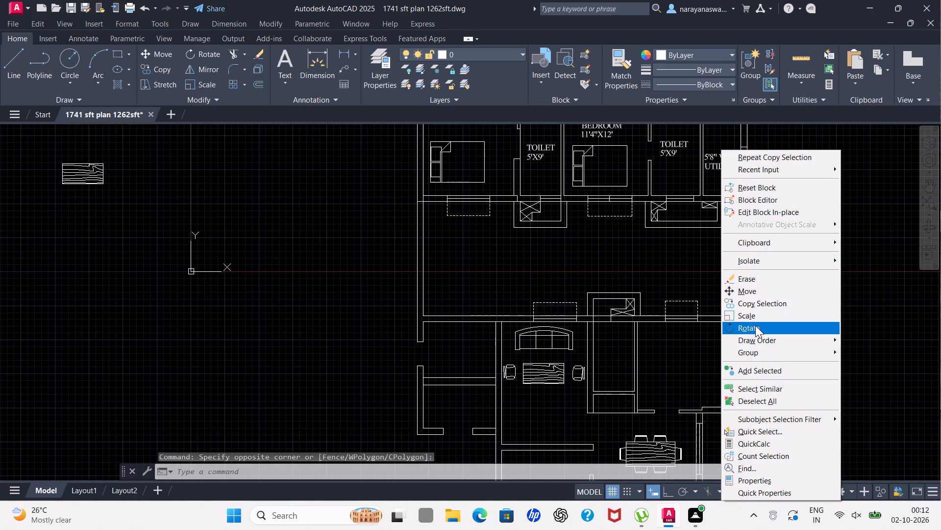
left_click(755, 325)
left_click(748, 288)
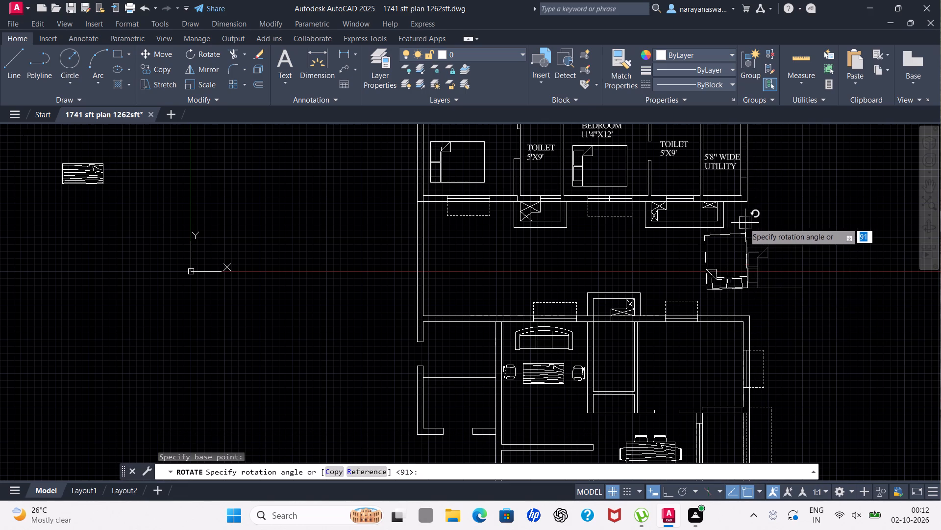
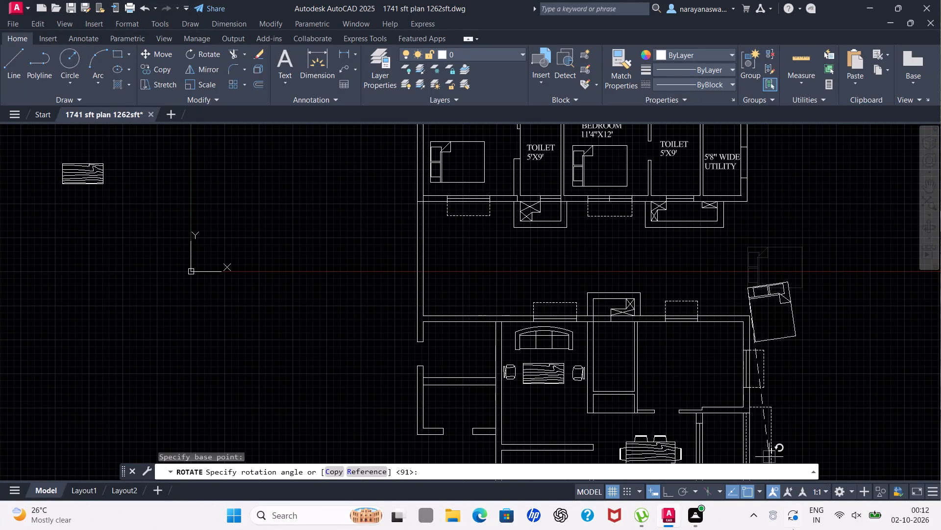
Complete the copied bed's rotation at 90° with Ortho on, so that its head end faces south.
left_click(668, 493)
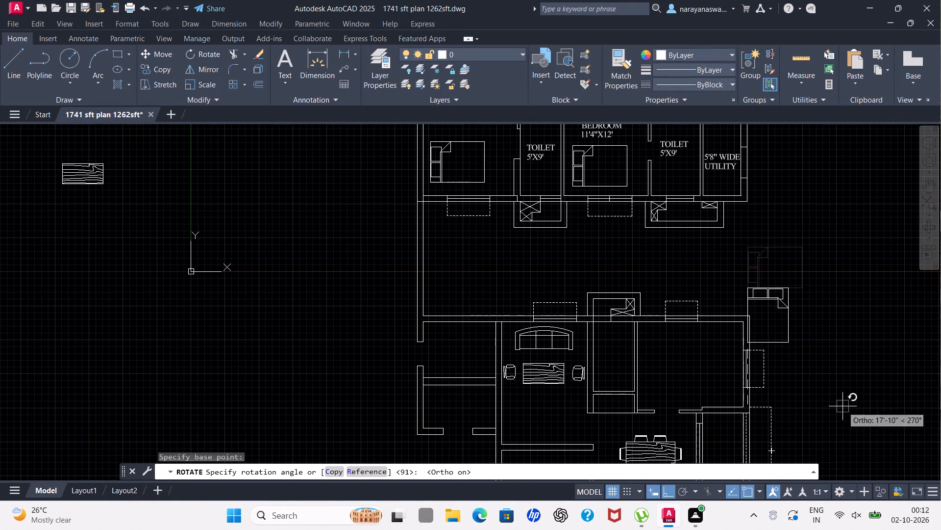
left_click(752, 212)
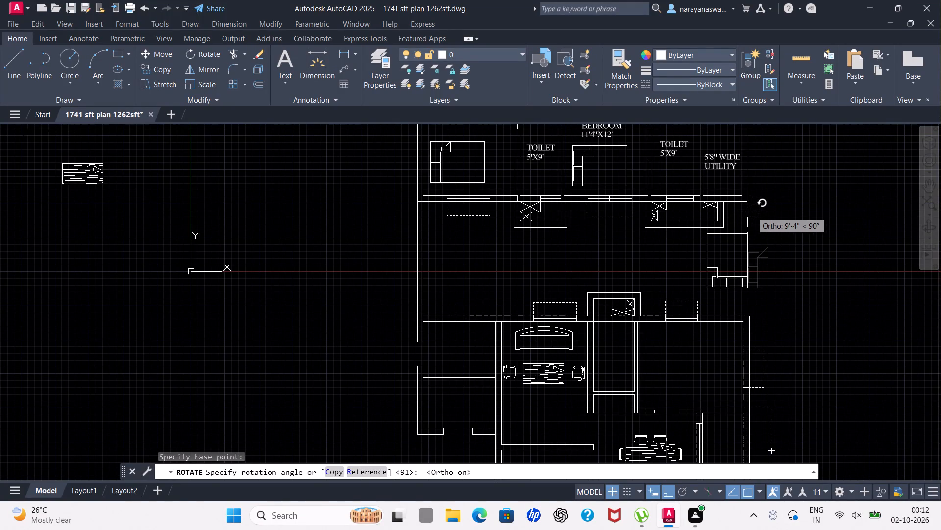
Move the rotated bed with Ortho off into the lower plan's northeast room, with its head against the south wall.
left_click(787, 253)
left_click(679, 275)
right_click(679, 275)
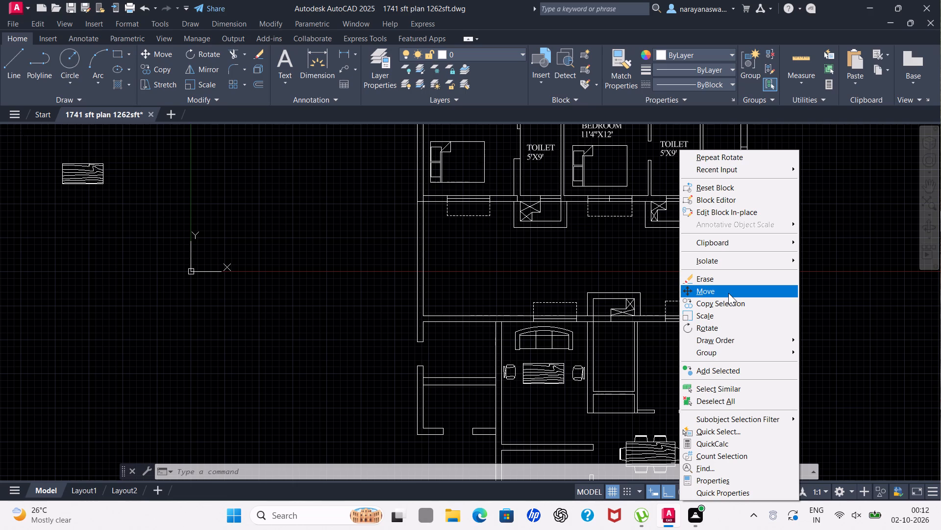
left_click(706, 289)
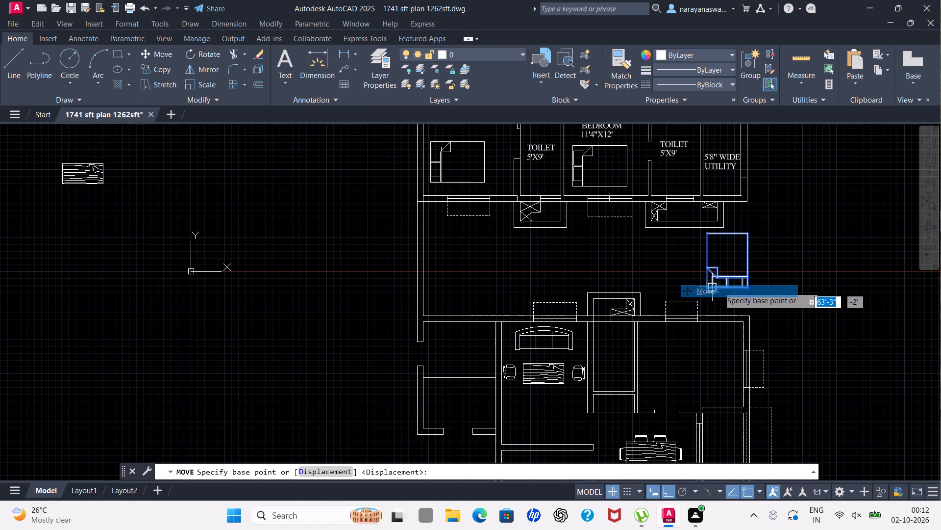
left_click(729, 272)
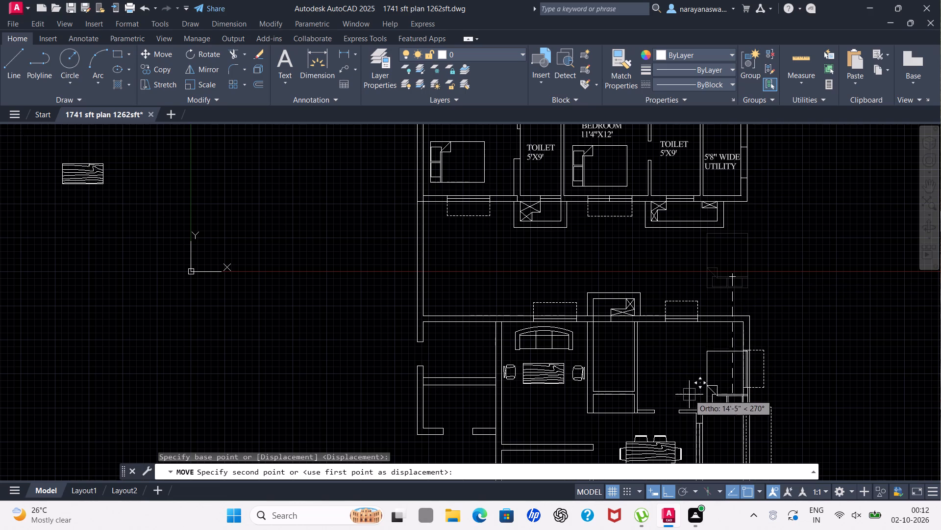
left_click(667, 490)
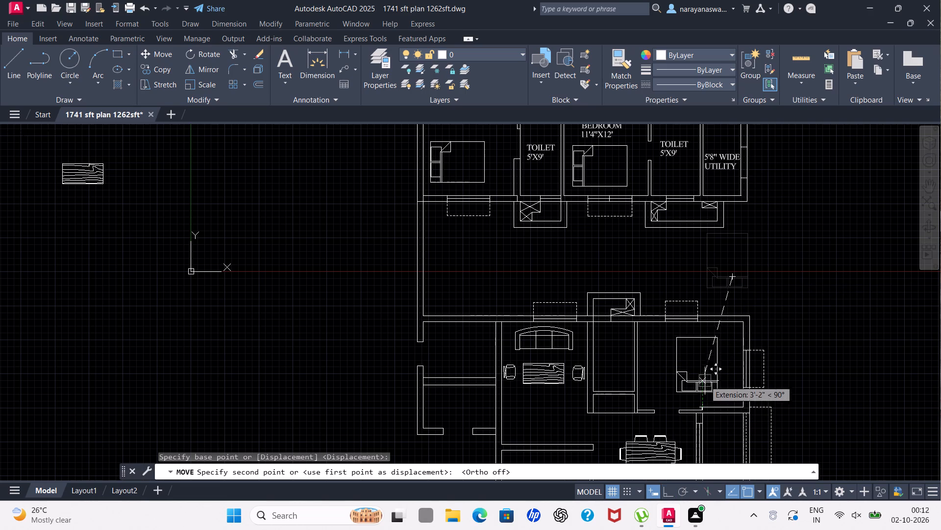
scroll(712, 393, "up", 1)
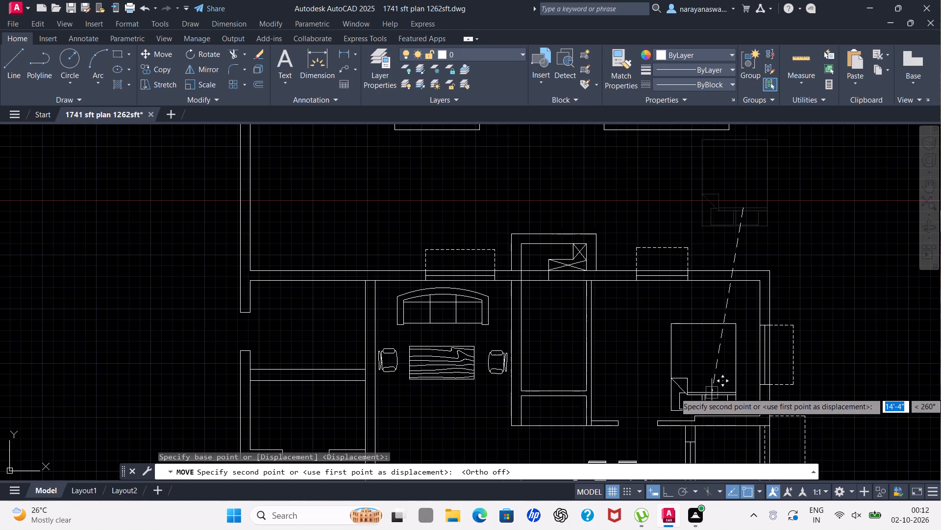
scroll(712, 393, "up", 2)
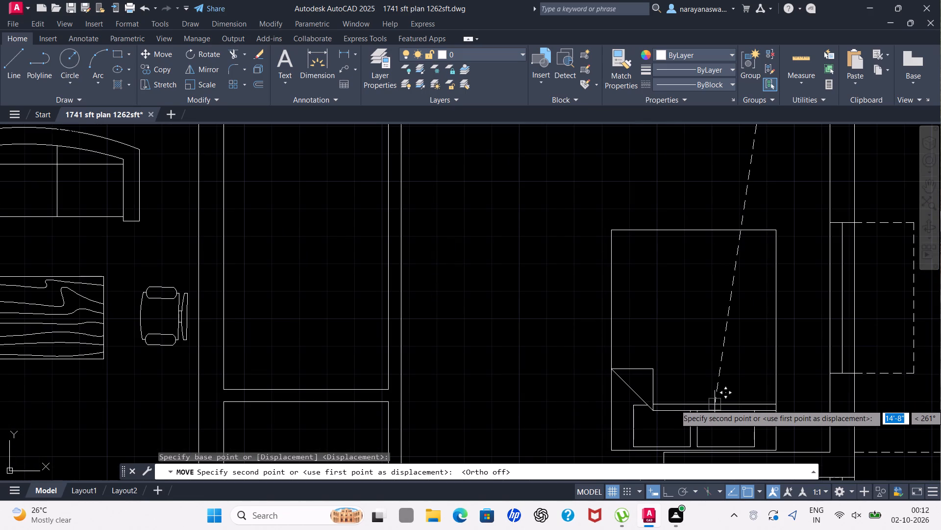
left_click(715, 405)
Copy the bed from the upper plan's M BEDROOM into the lower plan's southwest room, near its west wall.
scroll(735, 327, "down", 6)
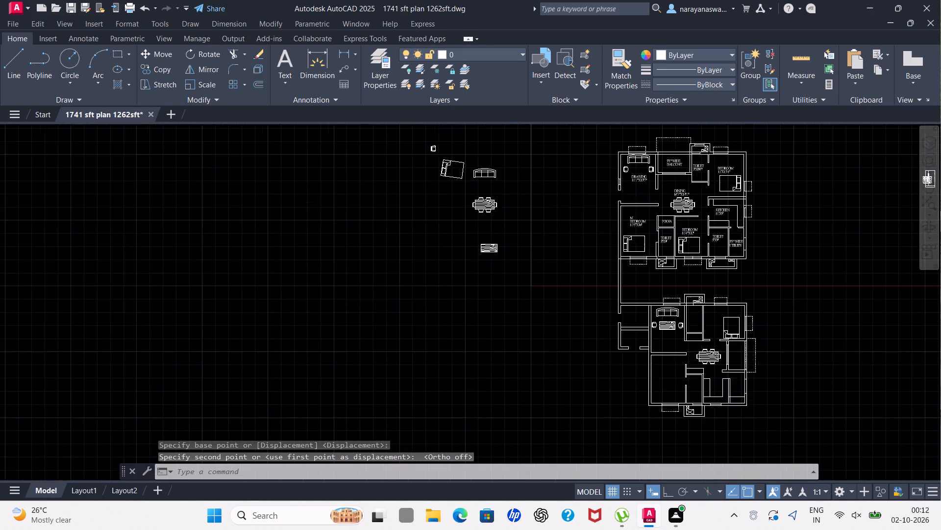
scroll(720, 360, "up", 3)
scroll(693, 363, "down", 2)
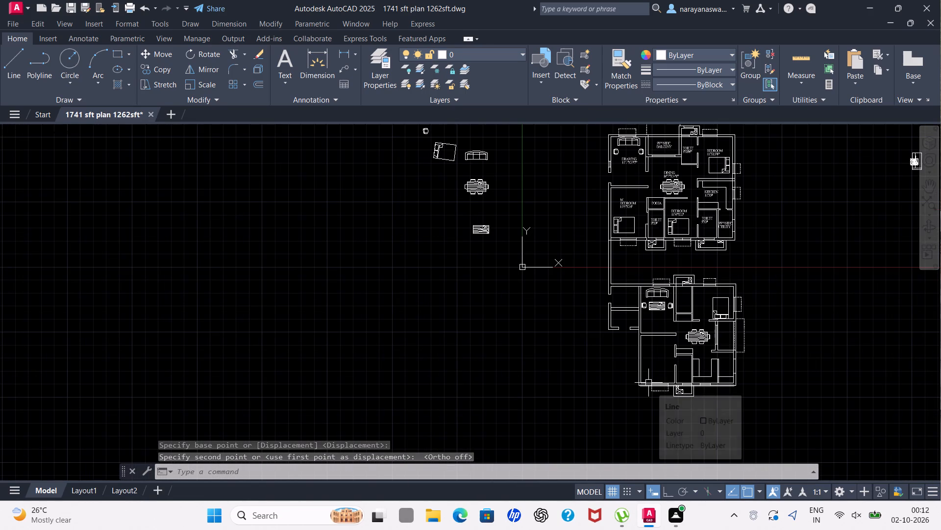
left_click(630, 219)
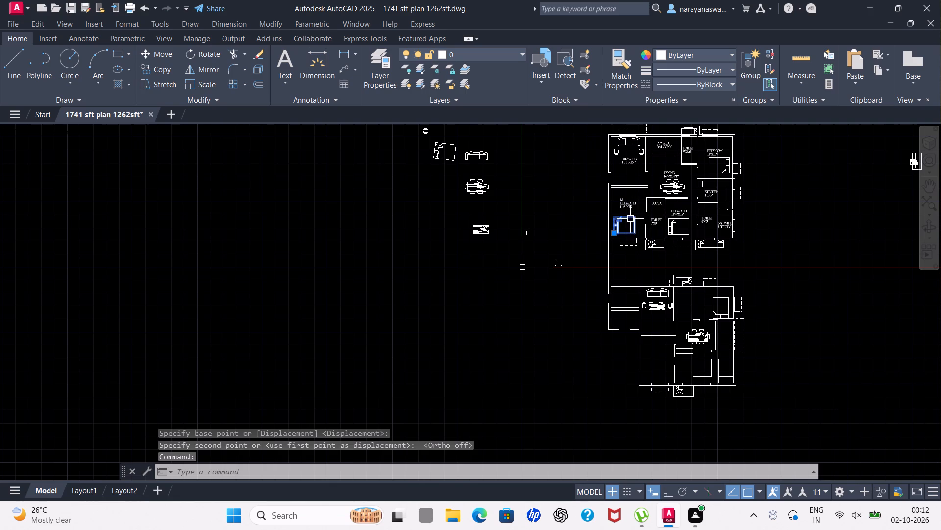
right_click(630, 219)
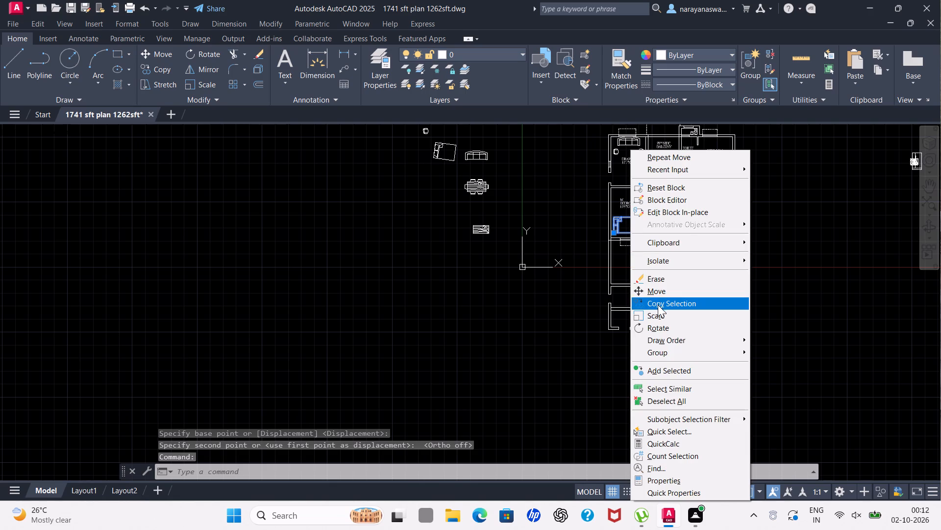
left_click(658, 305)
left_click(631, 232)
scroll(698, 369, "up", 2)
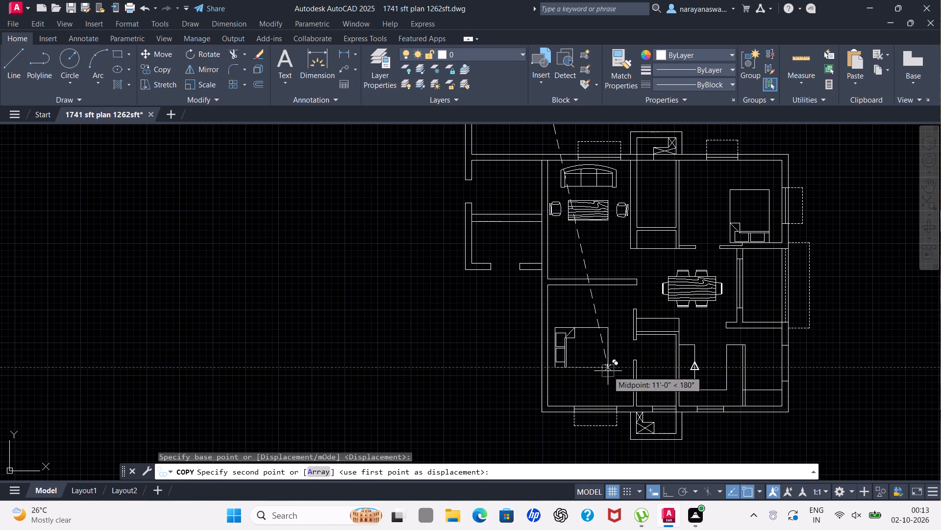
left_click(605, 377)
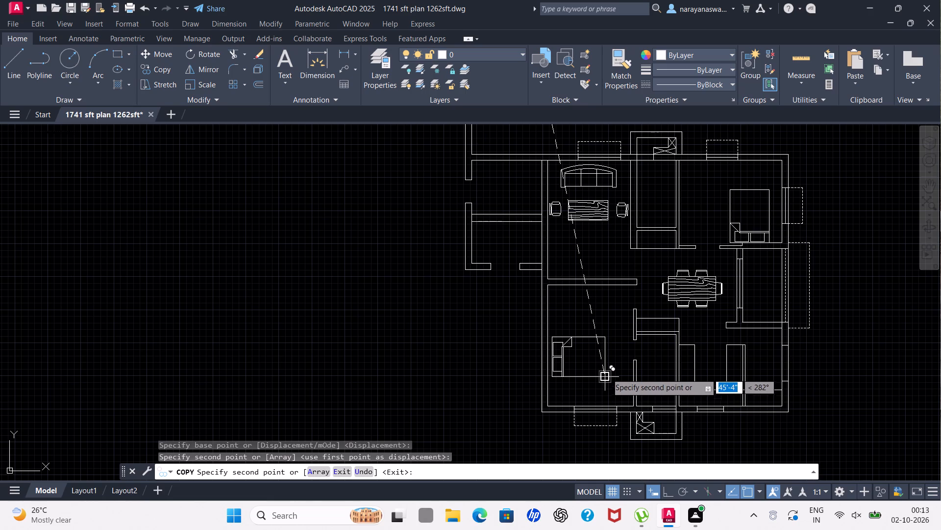
key("Escape")
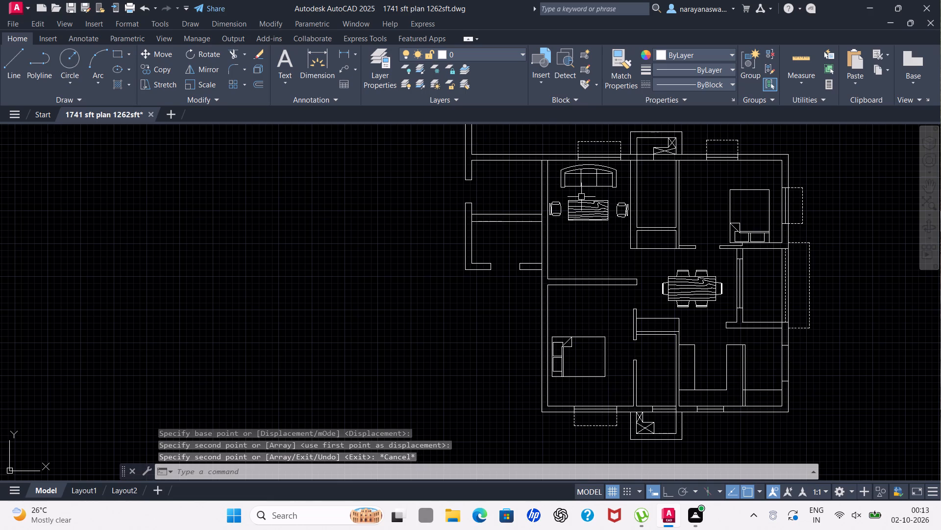
Examine the lower plan's rooms and furniture layout.
scroll(584, 238, "down", 2)
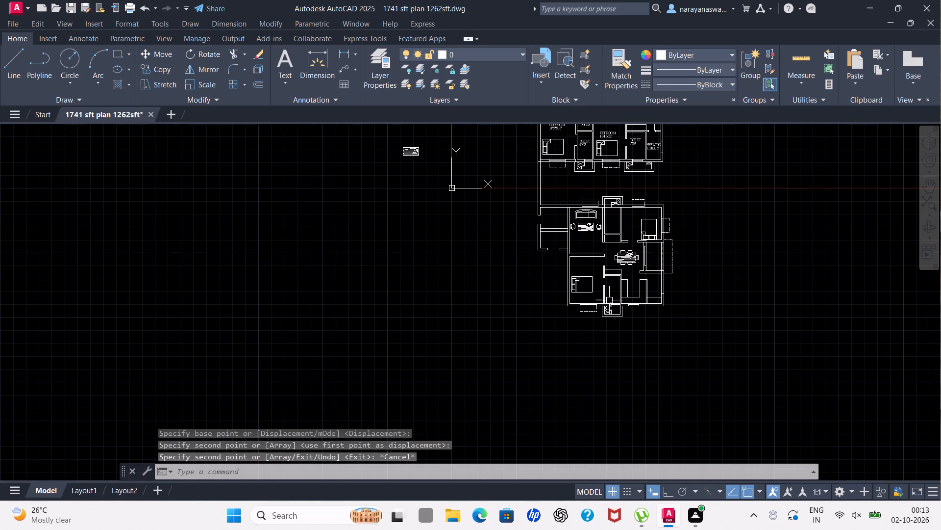
scroll(609, 298, "up", 2)
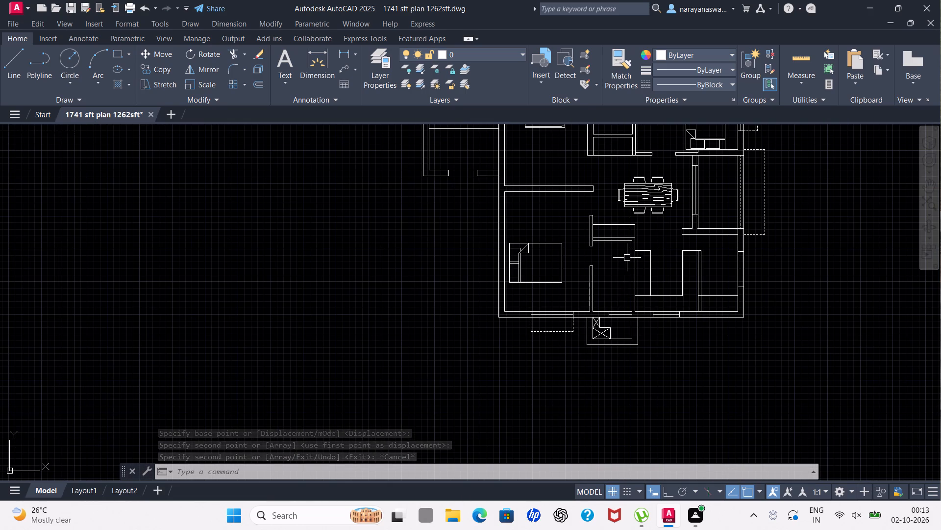
scroll(631, 240, "down", 1)
scroll(619, 260, "up", 2)
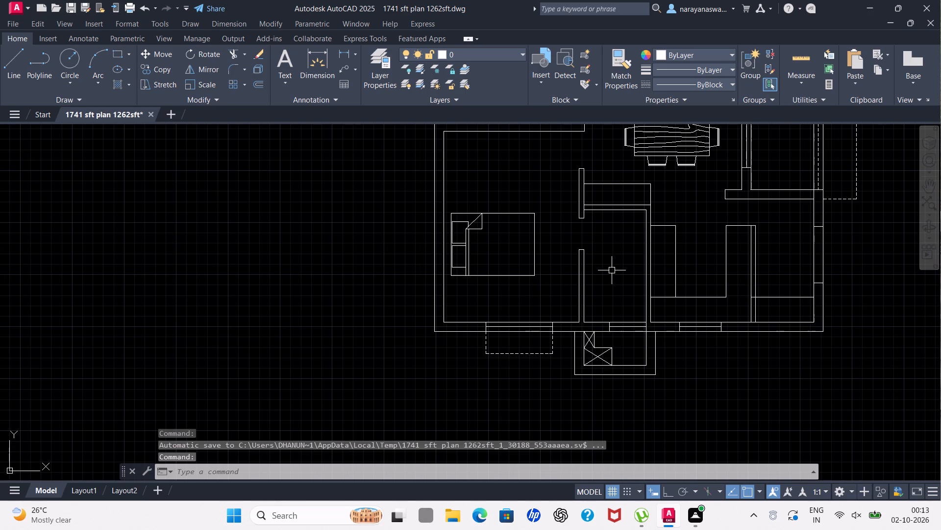
scroll(618, 257, "down", 2)
scroll(623, 193, "up", 2)
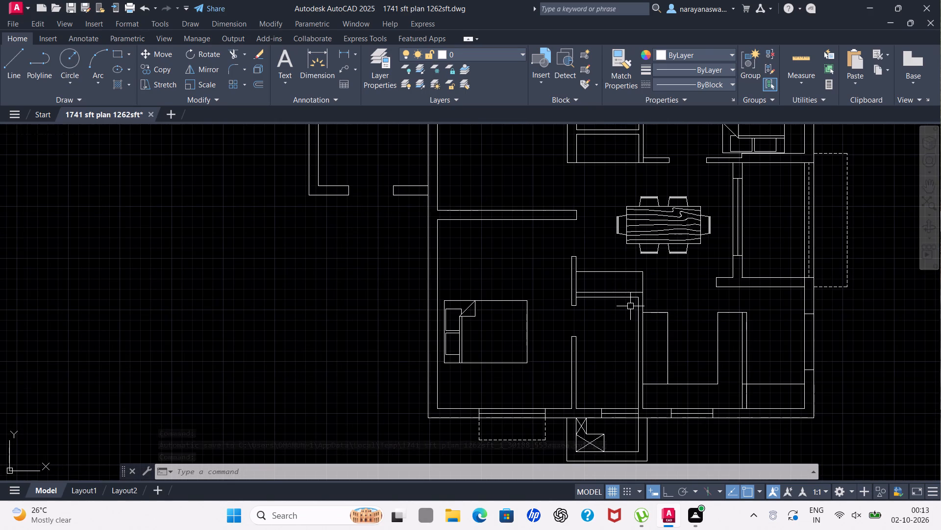
scroll(630, 306, "down", 1)
scroll(569, 265, "down", 3)
scroll(586, 216, "up", 2)
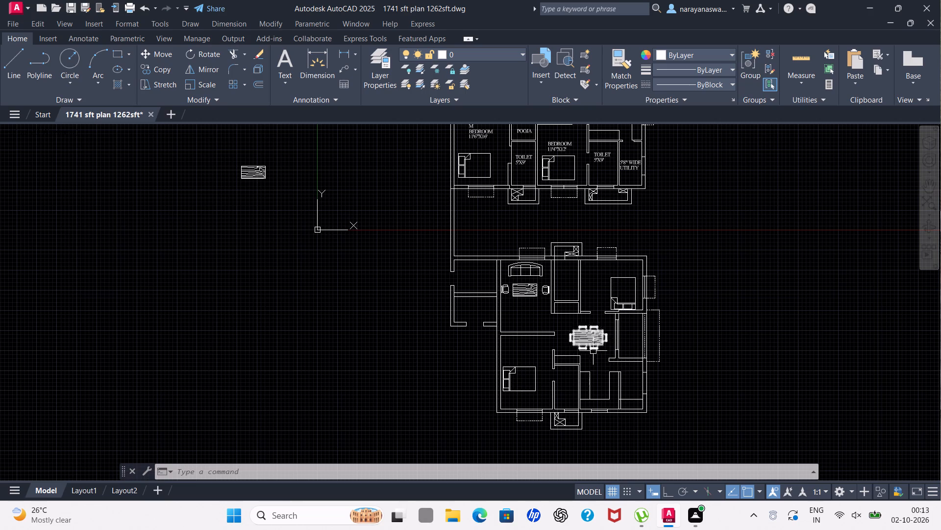
scroll(578, 284, "up", 1)
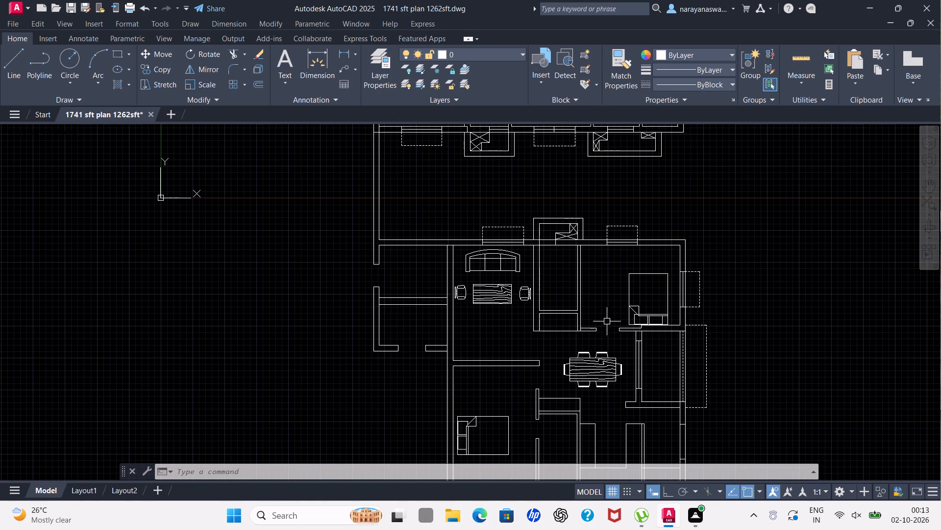
scroll(591, 256, "down", 3)
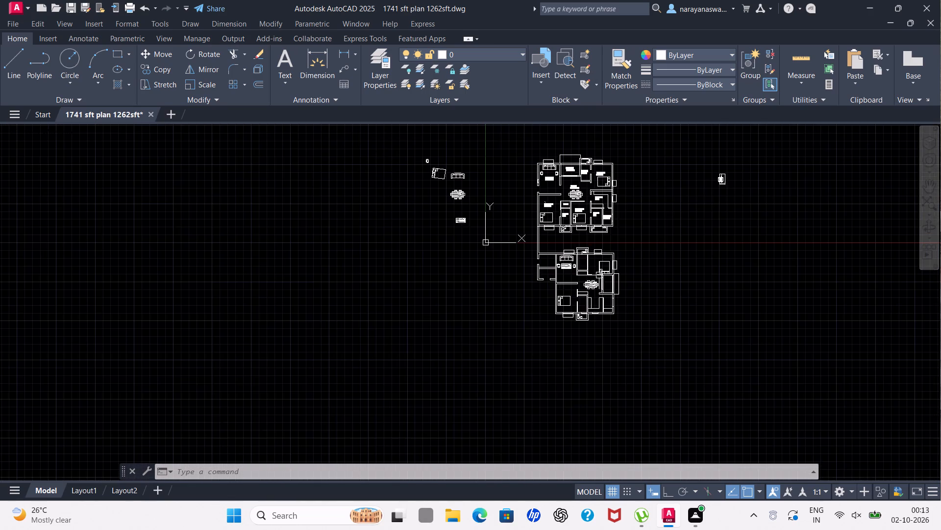
scroll(623, 315, "up", 2)
scroll(571, 253, "up", 1)
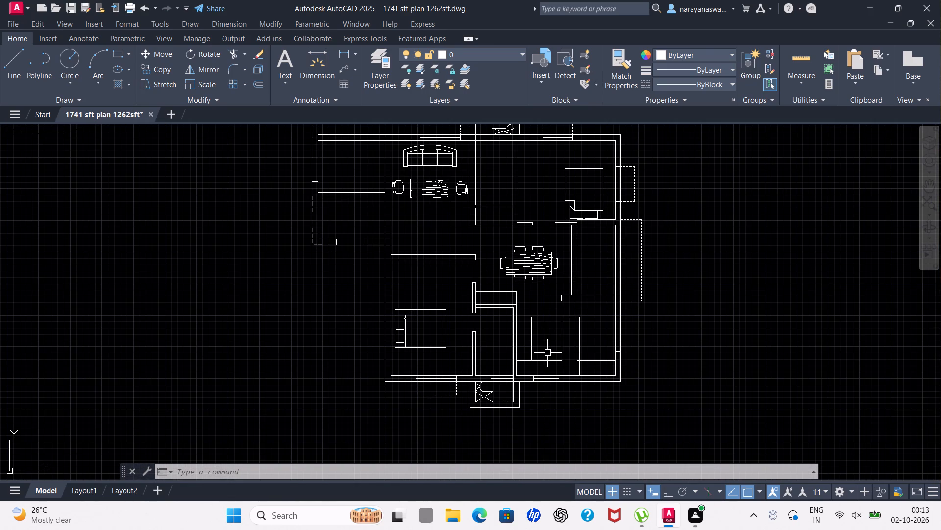
scroll(536, 374, "up", 1)
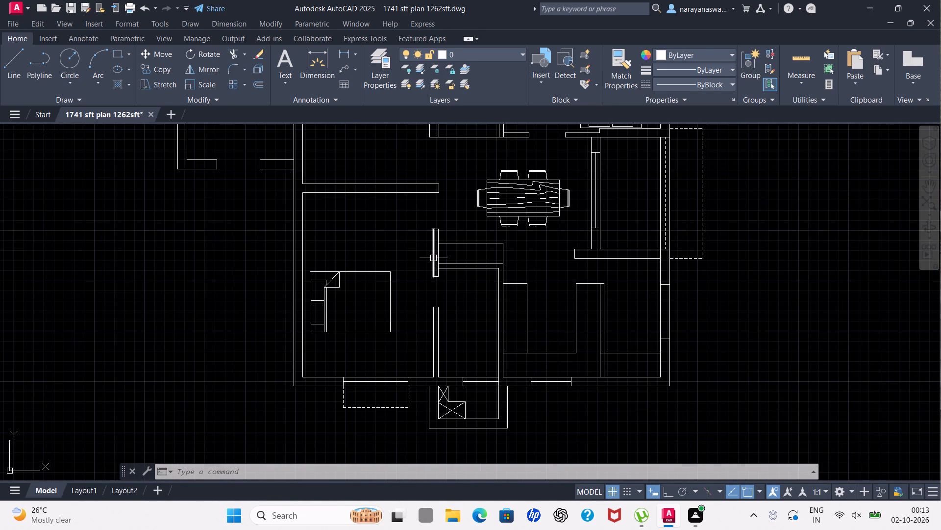
Copy the upper plan's M BEDROOM 11'6"X16' label into the lower plan's sofa room, north narrow room and northeast bedroom.
scroll(449, 266, "down", 2)
scroll(431, 134, "down", 3)
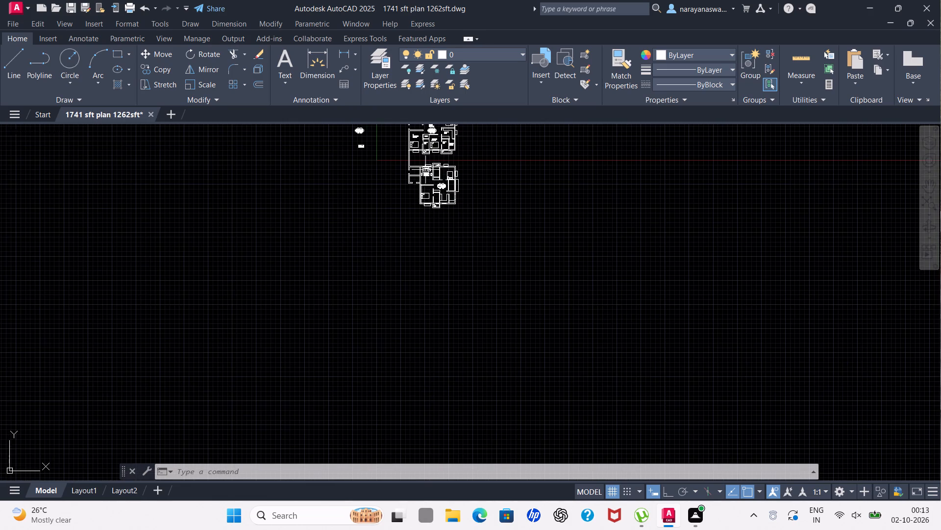
scroll(413, 138, "up", 3)
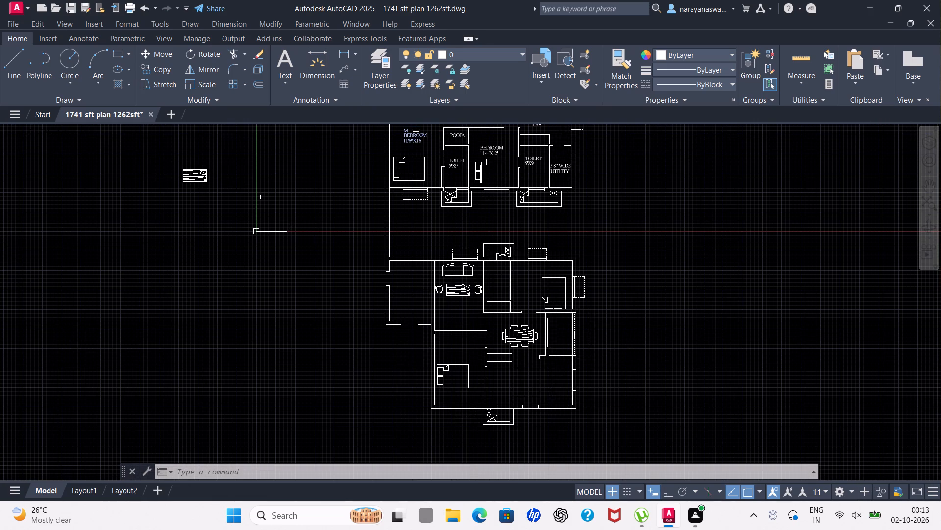
left_click(417, 137)
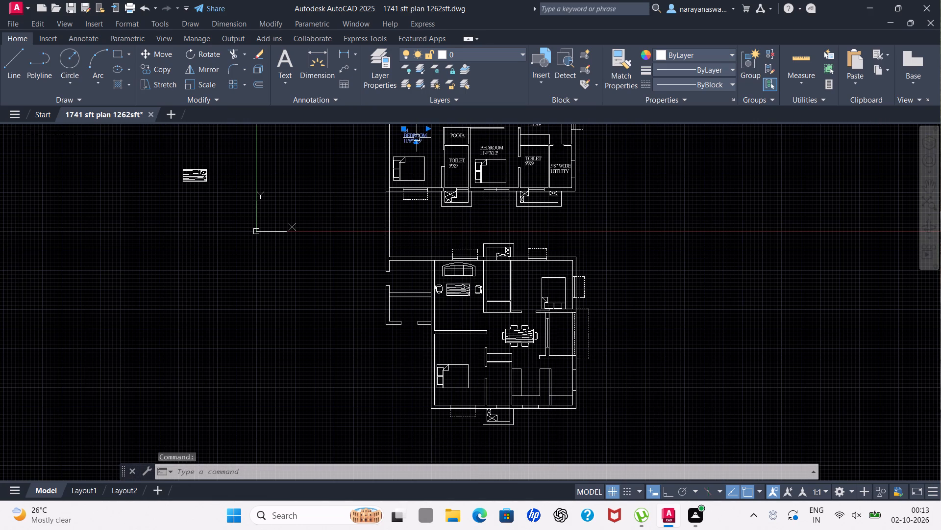
right_click(417, 138)
left_click(460, 264)
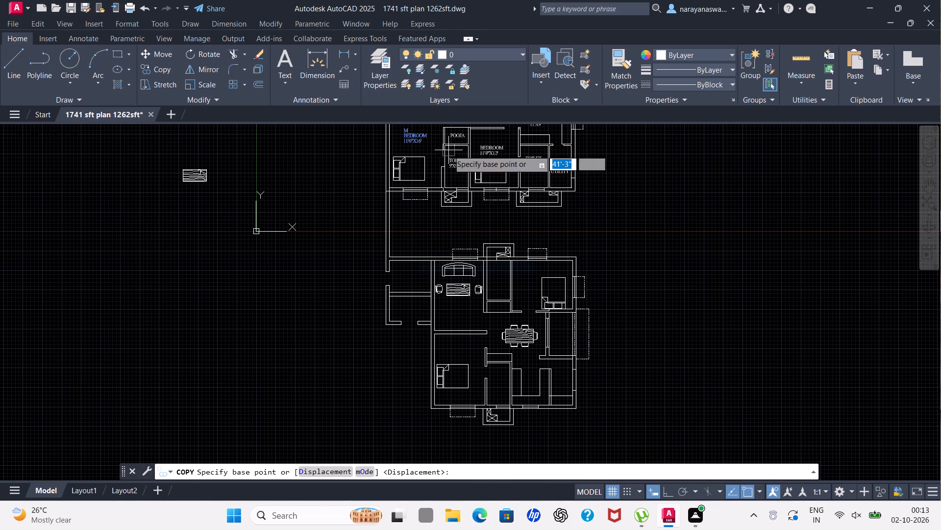
left_click(416, 134)
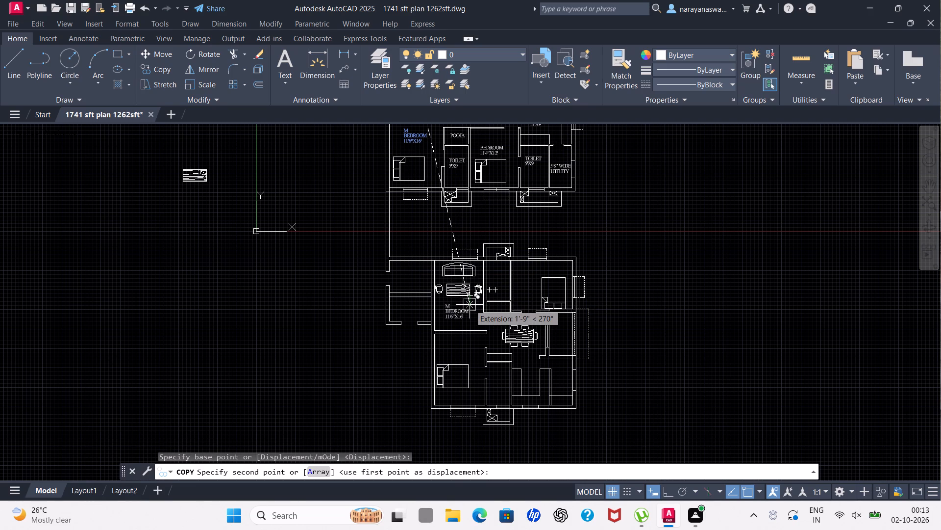
left_click(470, 305)
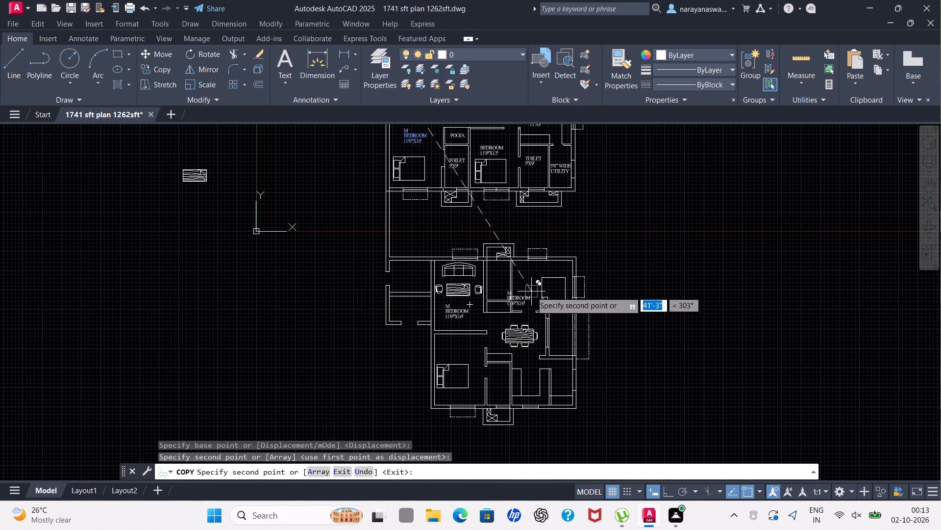
scroll(512, 271, "up", 2)
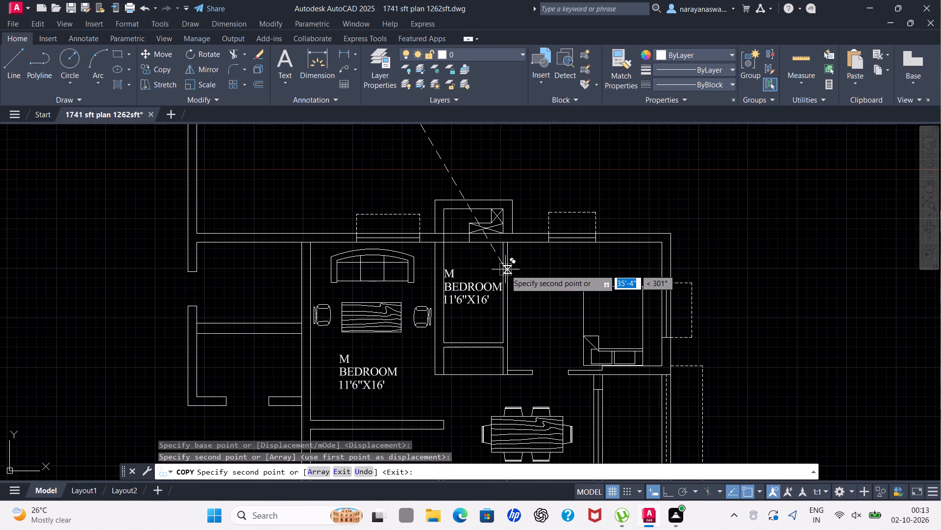
left_click(509, 269)
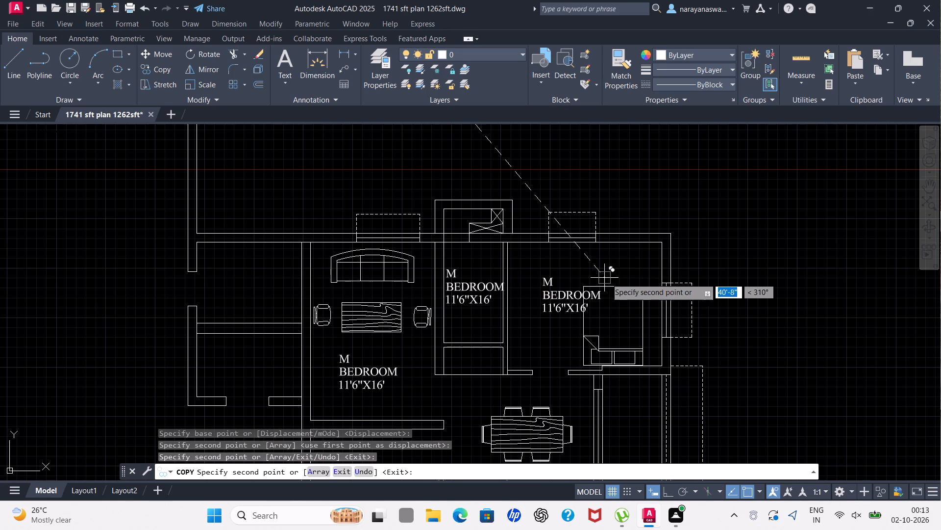
left_click(581, 256)
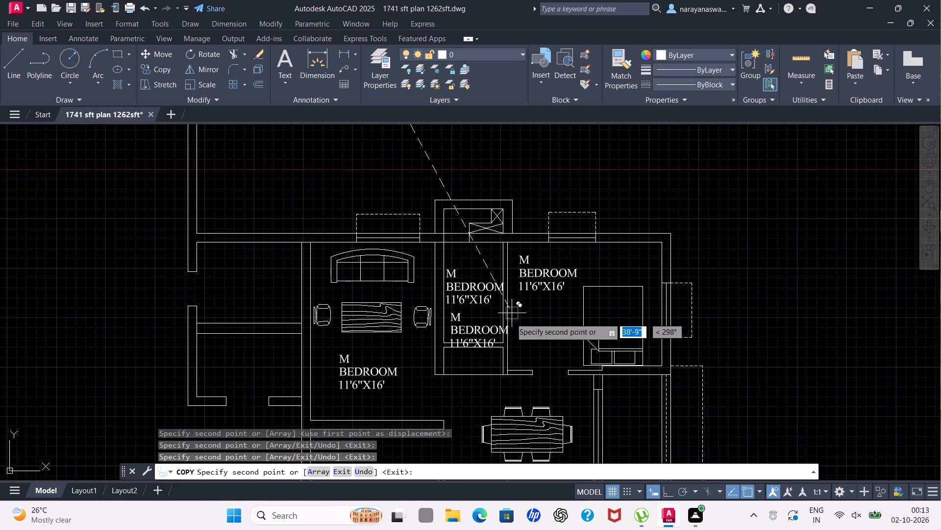
Place further copies of the M BEDROOM label beside the dining table, in the southwest bedroom and in the south narrow room.
scroll(504, 339, "up", 1)
scroll(613, 316, "down", 2)
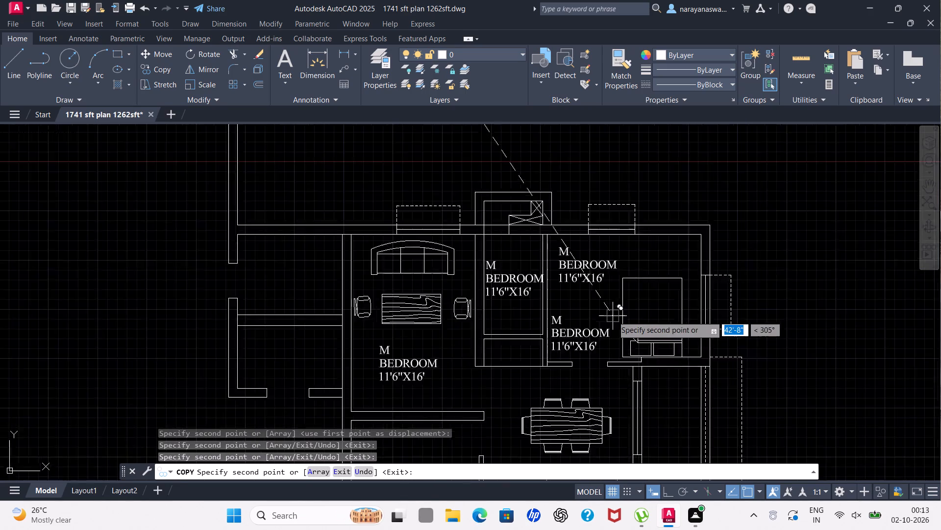
scroll(613, 316, "down", 1)
scroll(575, 343, "up", 2)
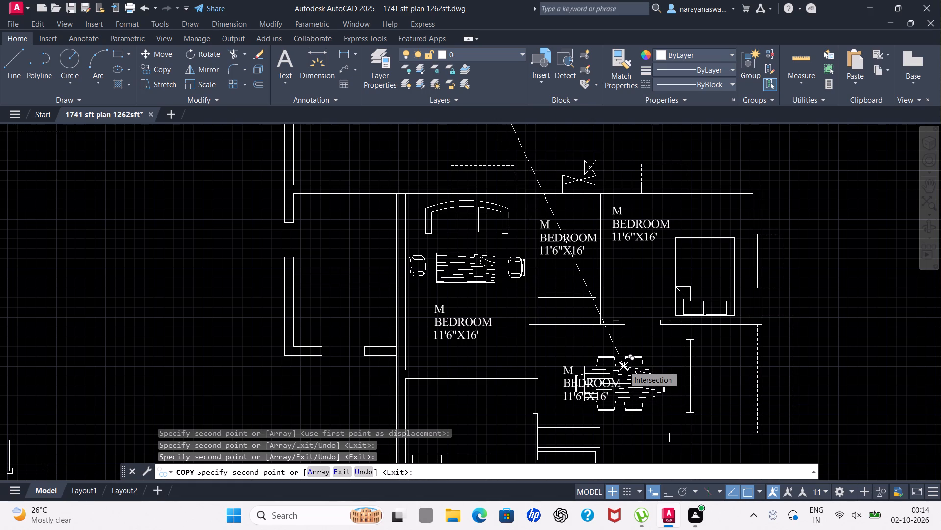
left_click(603, 333)
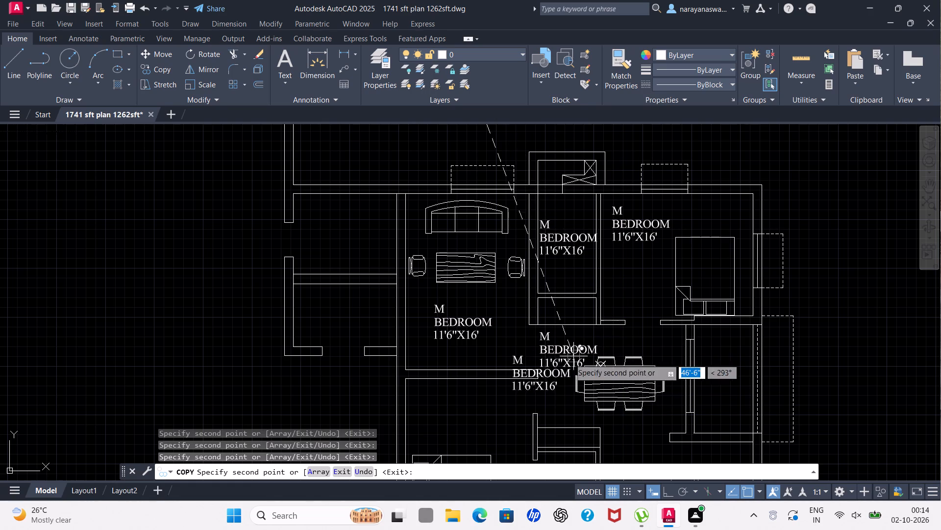
left_click(489, 394)
scroll(555, 370, "down", 2)
scroll(579, 414, "up", 3)
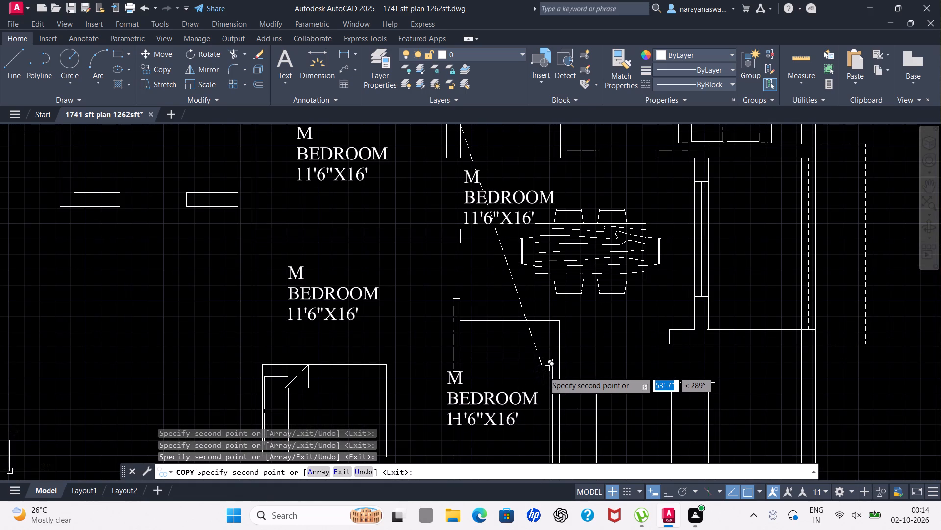
scroll(545, 377, "up", 1)
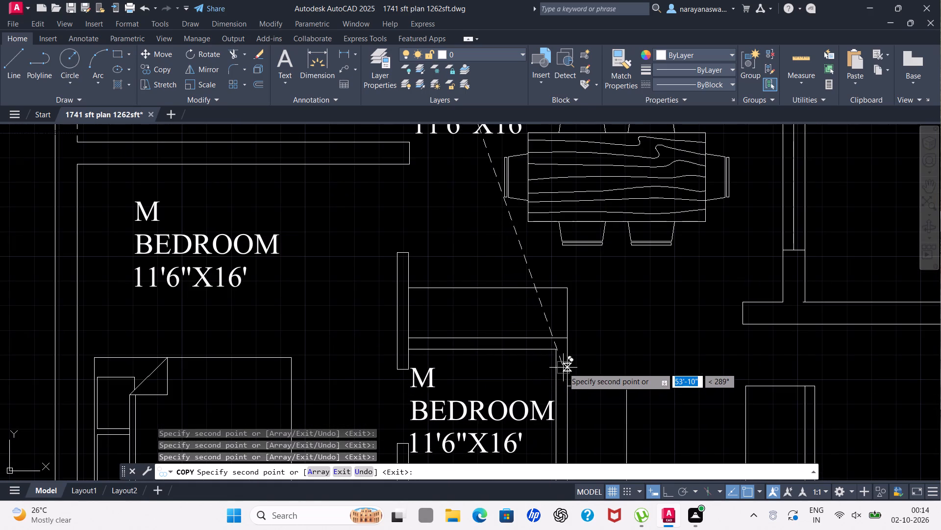
left_click(565, 371)
Place M BEDROOM label copies in the narrow east room beside the dining area and above the kitchen counters, then end the copying.
scroll(645, 297, "down", 2)
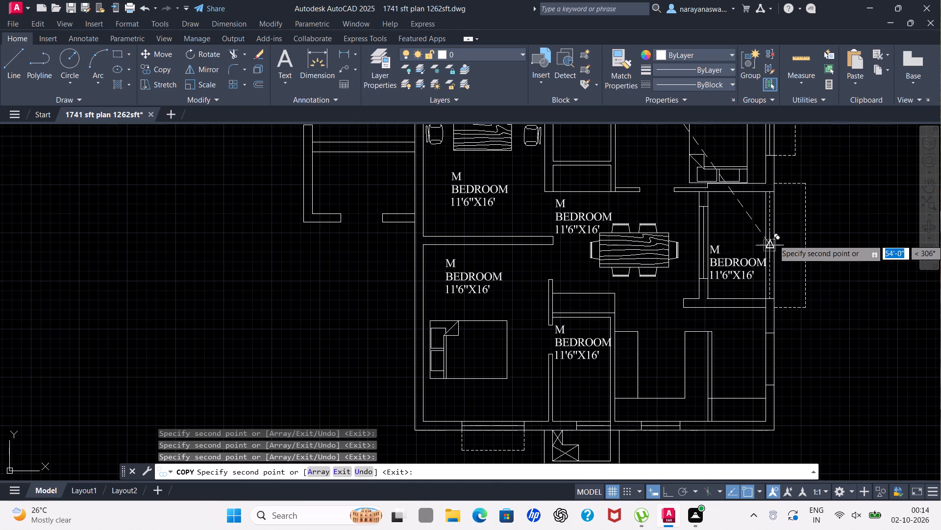
scroll(779, 226, "up", 3)
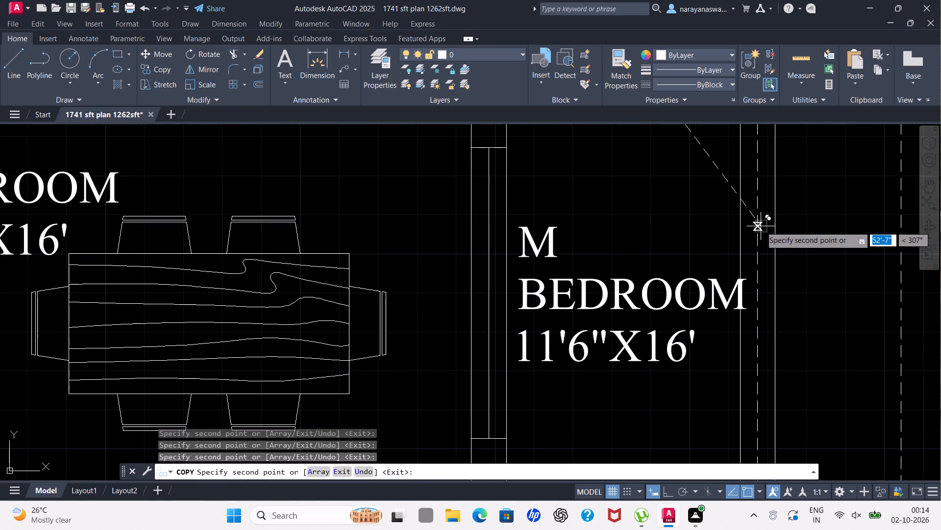
left_click(753, 222)
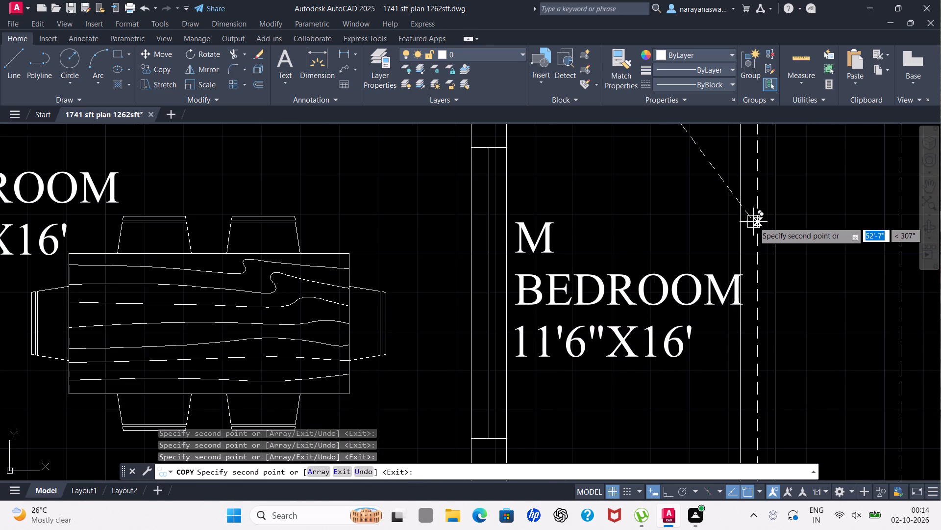
scroll(756, 224, "down", 3)
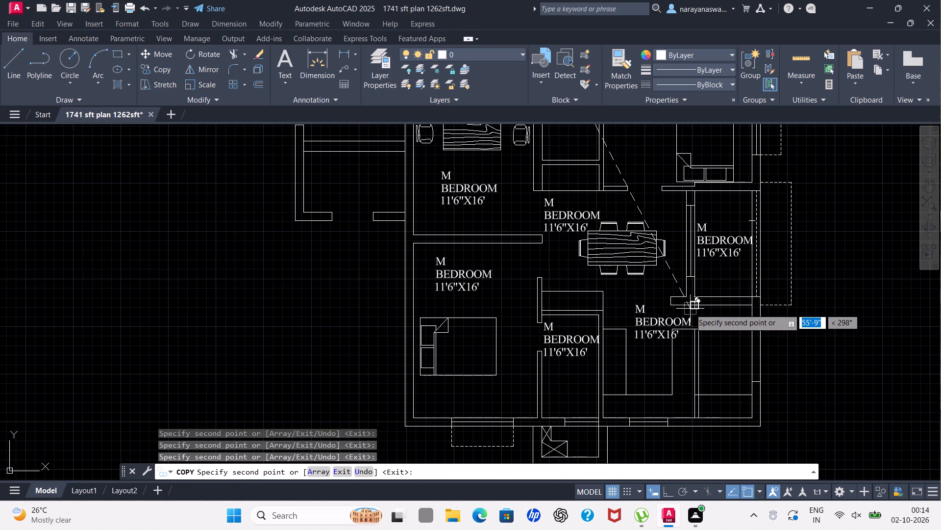
scroll(690, 309, "up", 1)
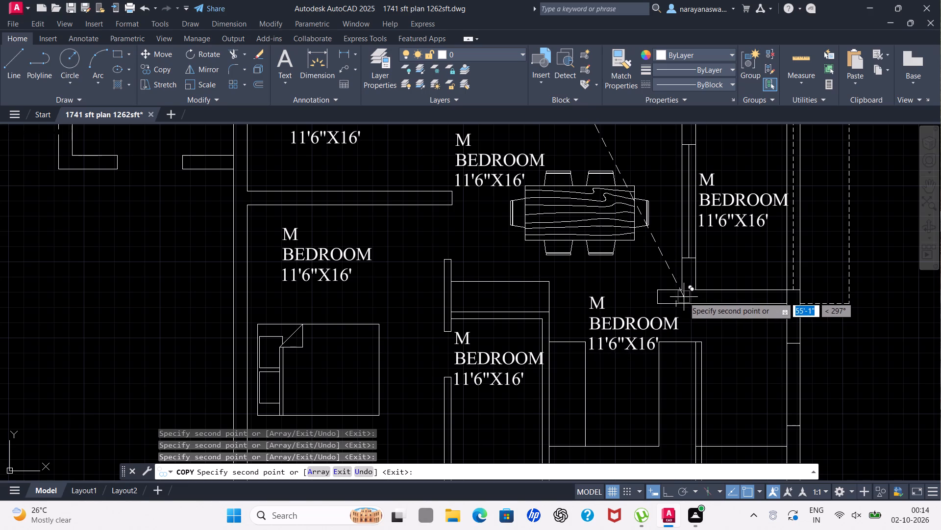
left_click(683, 296)
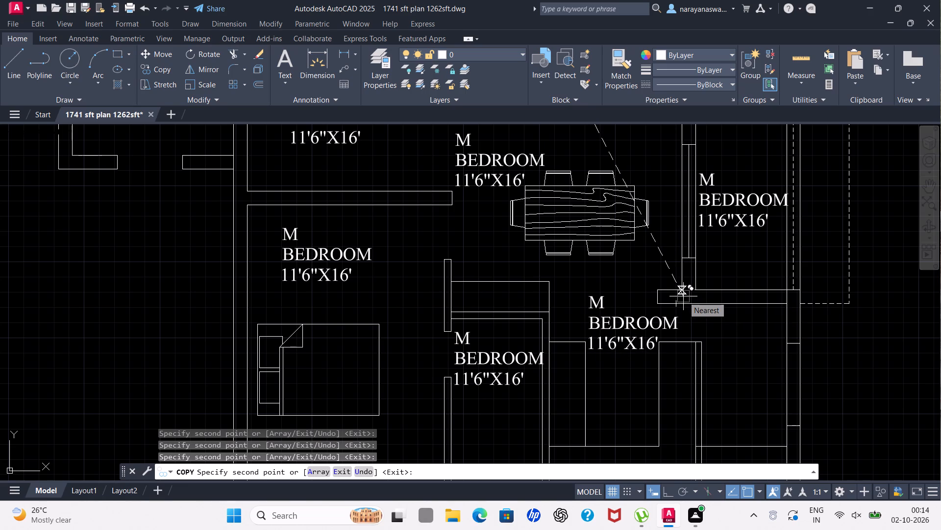
scroll(811, 321, "up", 2)
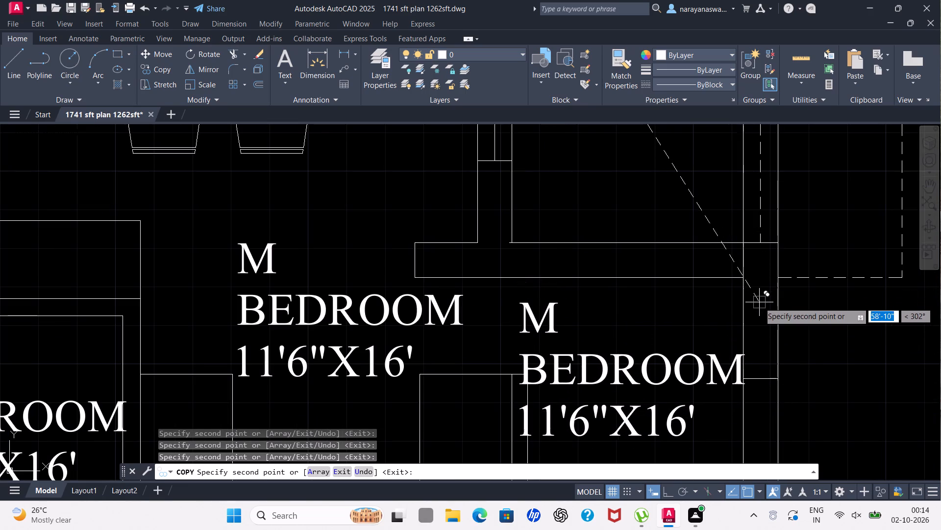
scroll(765, 303, "down", 3)
scroll(761, 326, "up", 2)
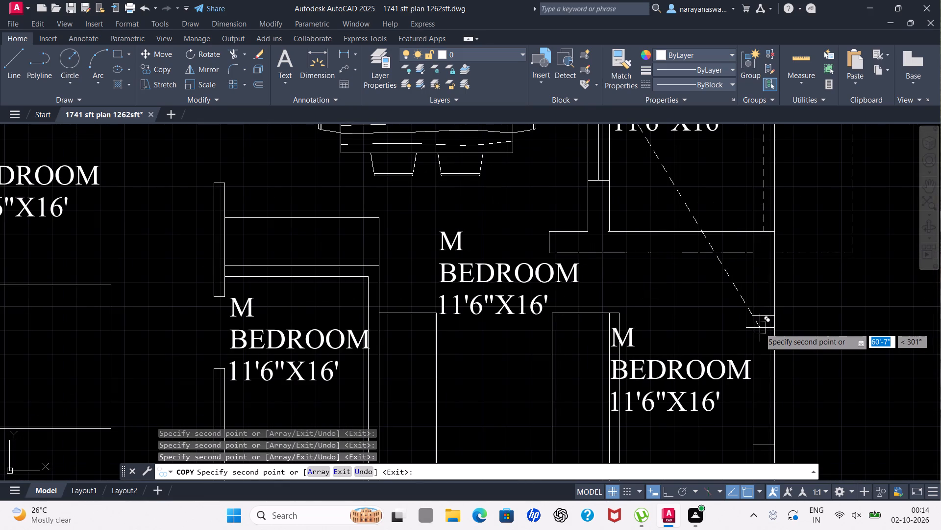
scroll(771, 320, "down", 2)
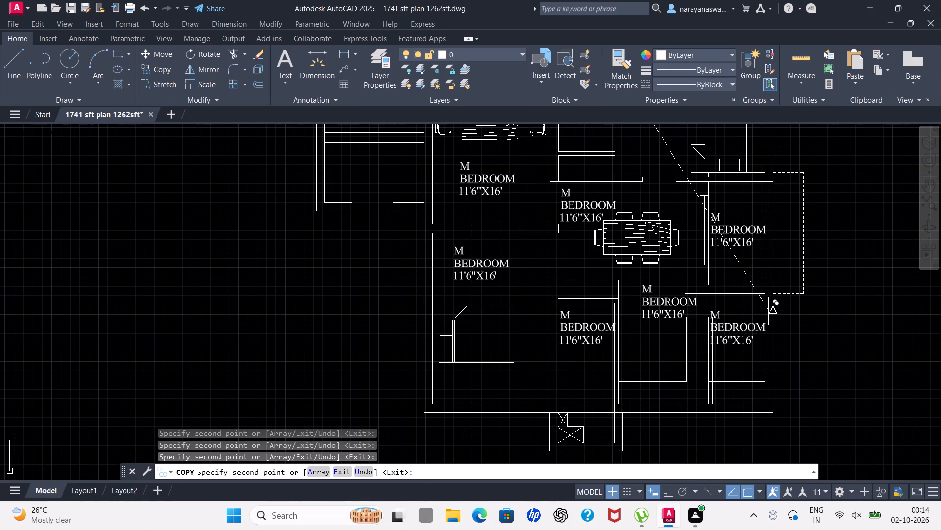
key("Escape")
Trim away the horizontal line across the lower plan's southeast room and its leftover piece inside the adjoining wall.
type("TR")
key("Return")
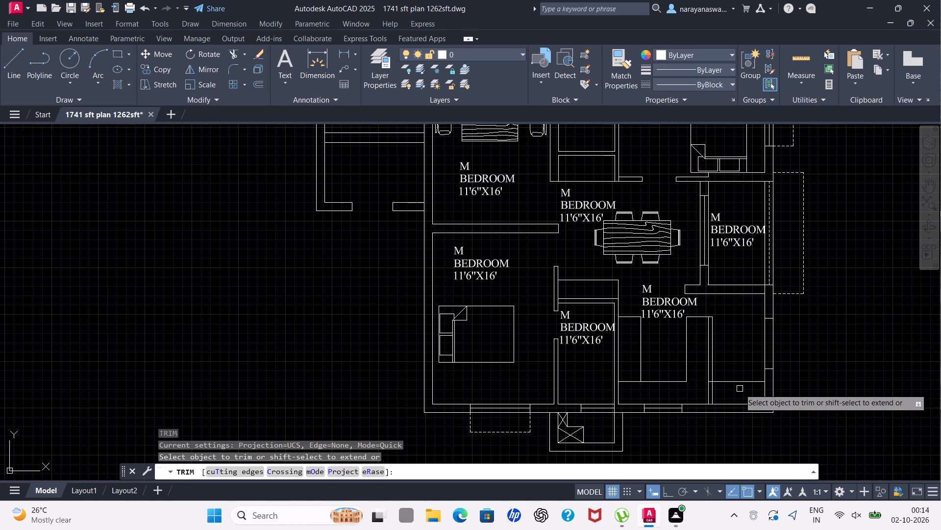
left_click_drag(740, 389, 747, 367)
scroll(747, 367, "up", 2)
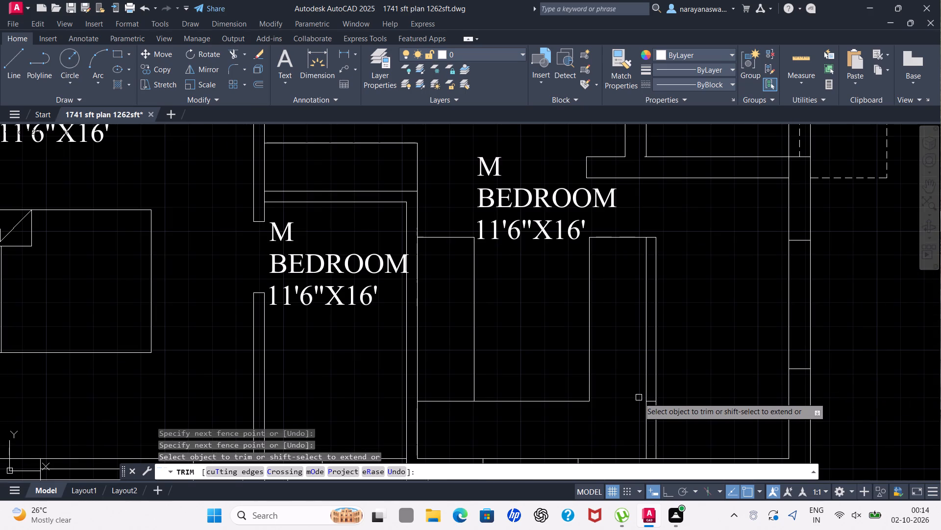
scroll(639, 397, "up", 2)
left_click(663, 410)
scroll(703, 340, "down", 3)
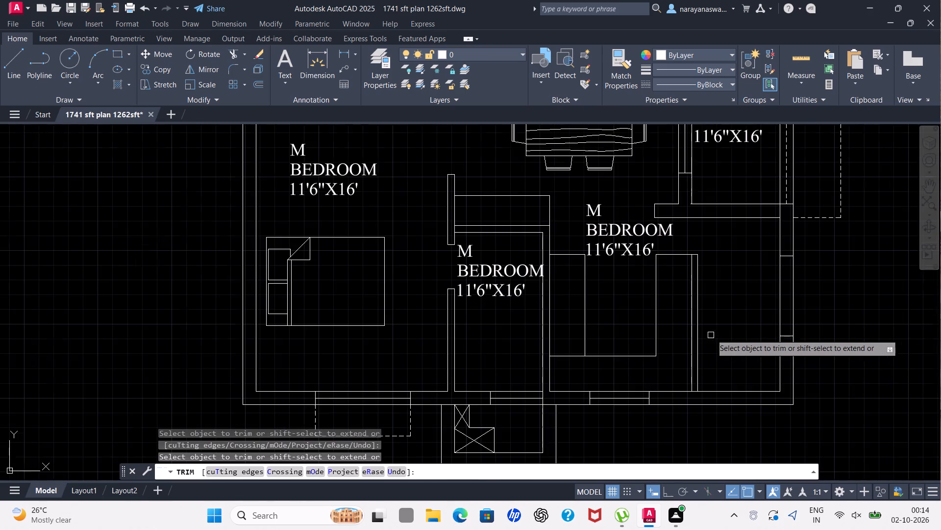
scroll(719, 326, "down", 1)
key("Escape")
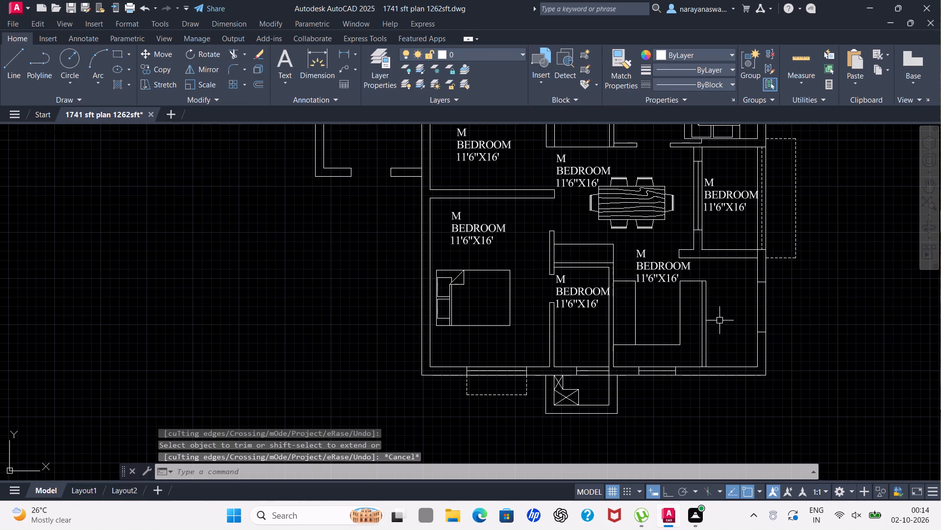
Save the 1741 sft plan drawing.
scroll(667, 211, "down", 1)
scroll(743, 246, "down", 1)
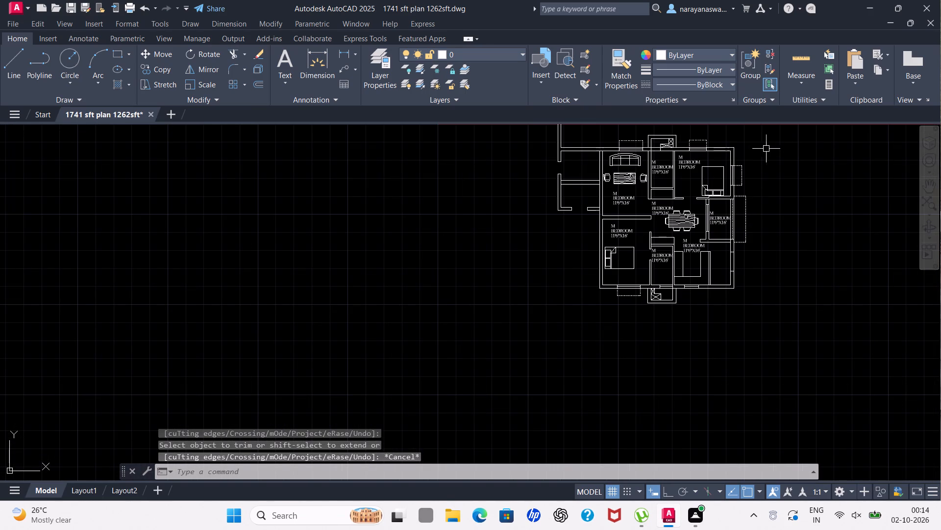
key("ctrl+s")
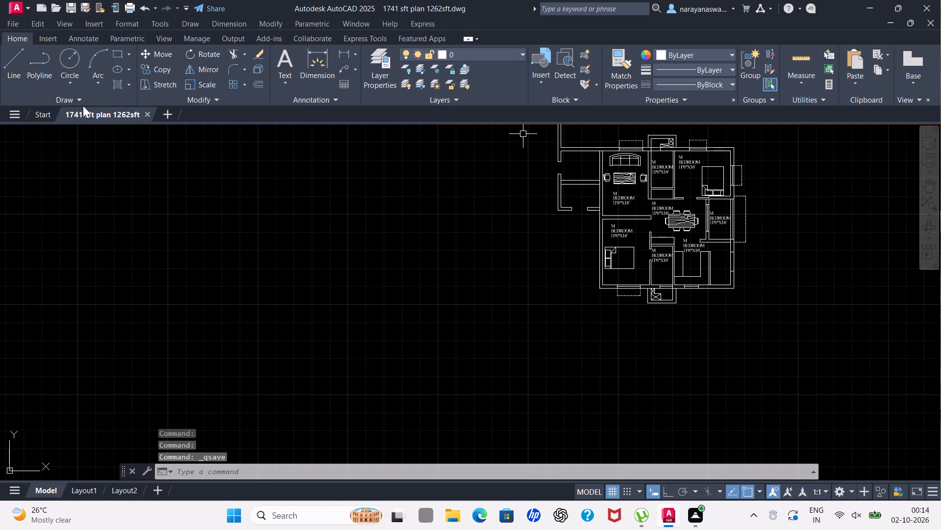
Open the recent drawing 1-1-2026 ALL.dwg.
left_click(26, 3)
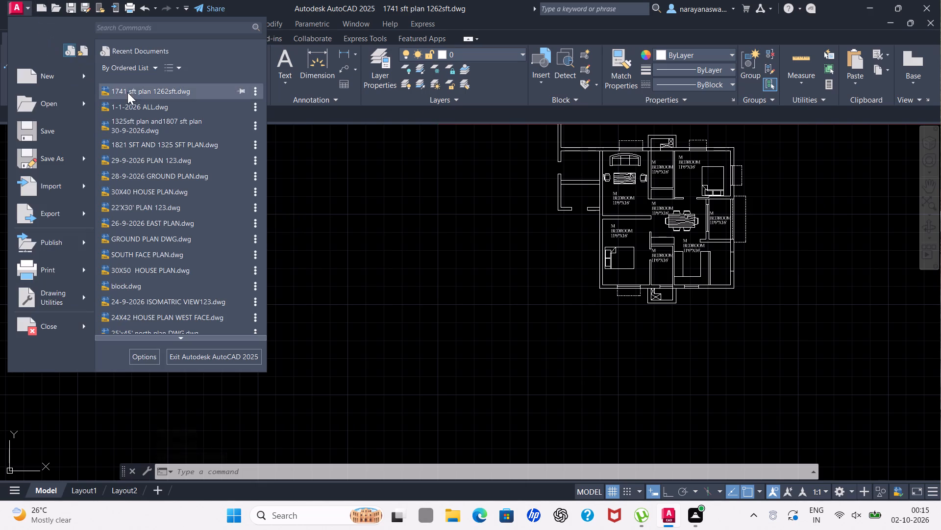
left_click(146, 105)
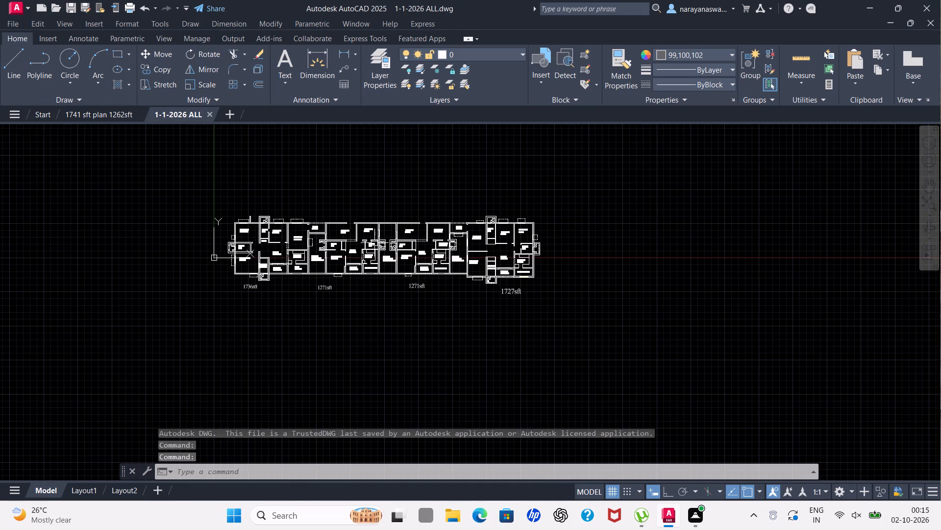
Examine the room labels and layouts of the floor plans in the 1-1-2026 ALL drawing.
scroll(355, 261, "up", 2)
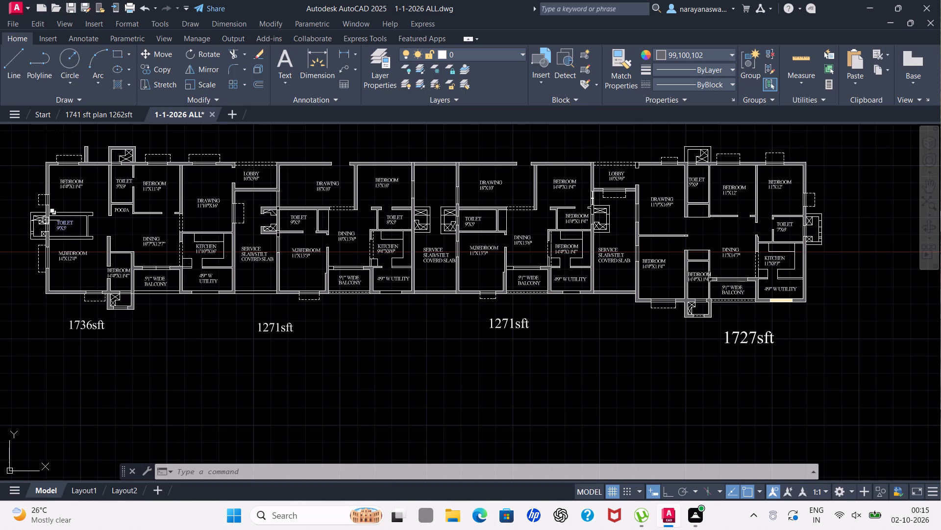
scroll(45, 220, "up", 1)
scroll(107, 212, "up", 1)
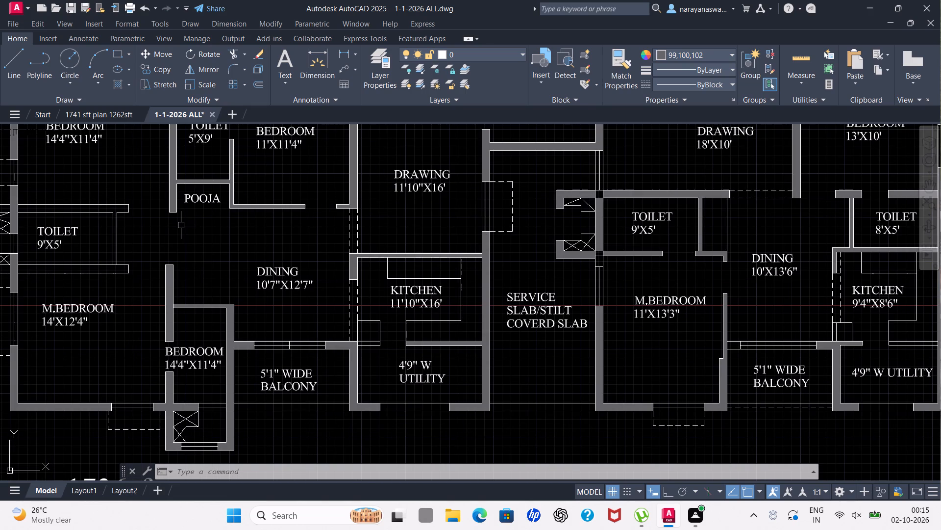
scroll(181, 225, "down", 2)
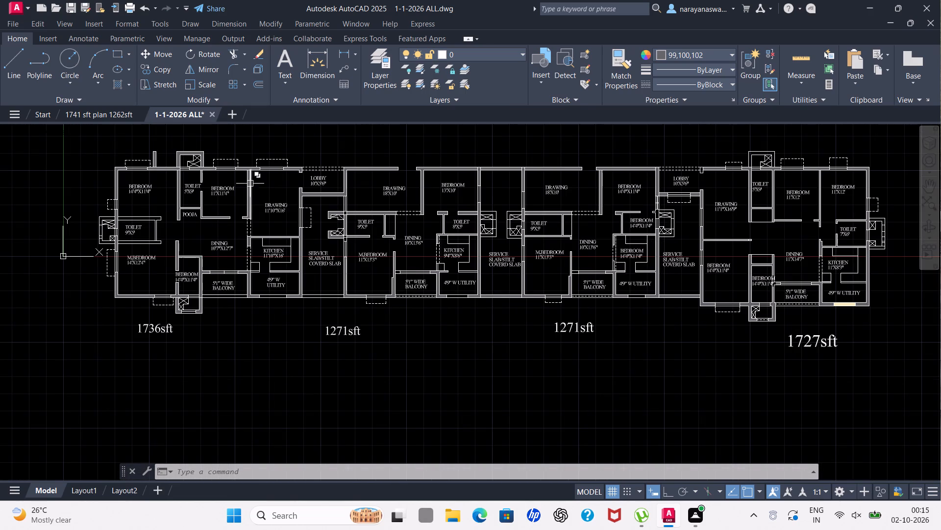
scroll(240, 180, "up", 1)
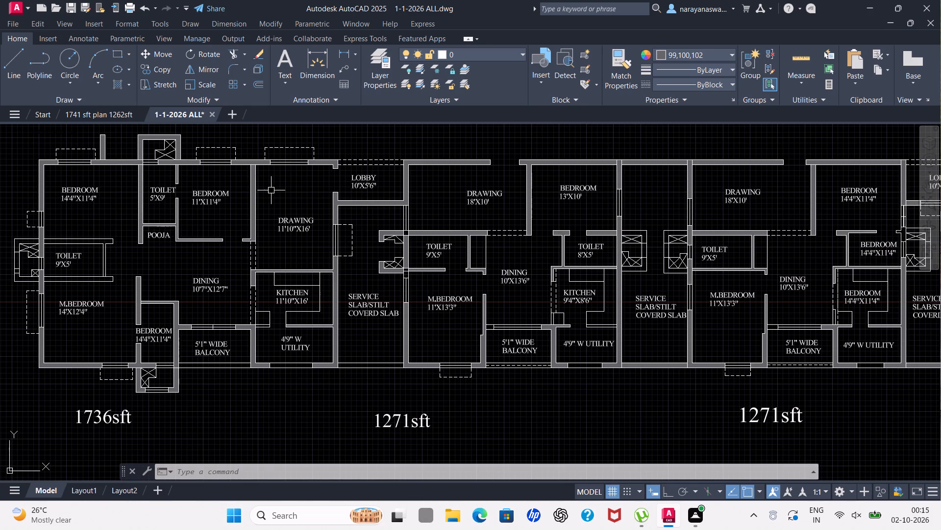
Examine the room labels, wall layouts and utility areas of the 1271 sft and 1727 sft units.
scroll(273, 190, "down", 1)
scroll(625, 218, "up", 1)
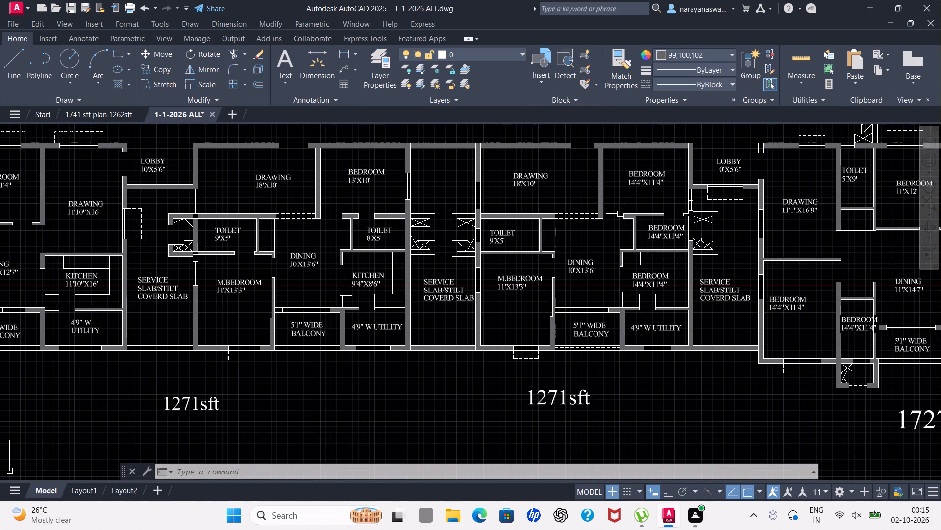
scroll(620, 214, "down", 1)
scroll(755, 161, "up", 2)
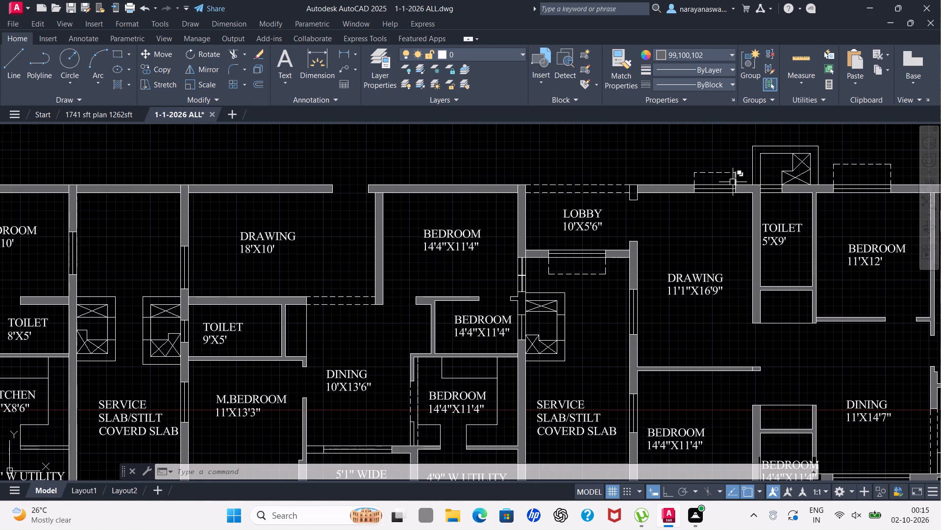
scroll(733, 183, "down", 2)
scroll(899, 207, "up", 2)
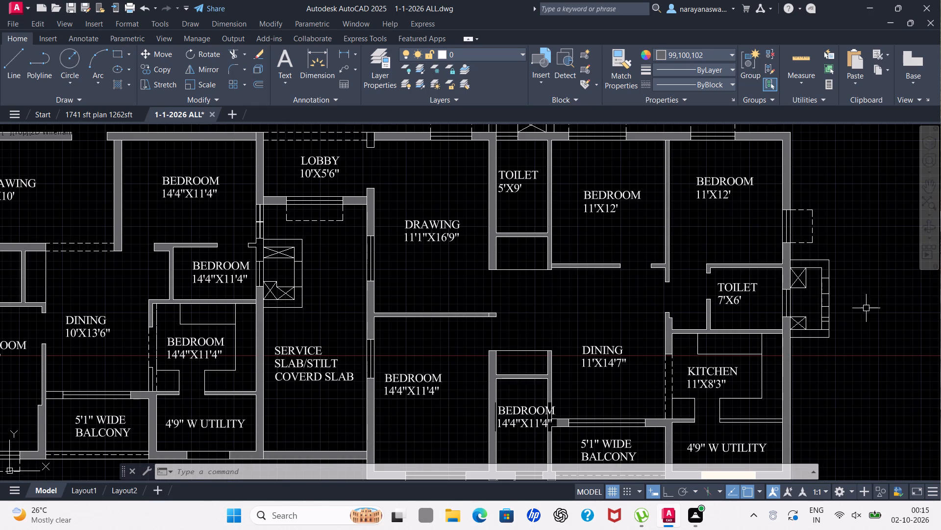
scroll(866, 308, "down", 1)
scroll(822, 356, "up", 2)
scroll(781, 320, "up", 1)
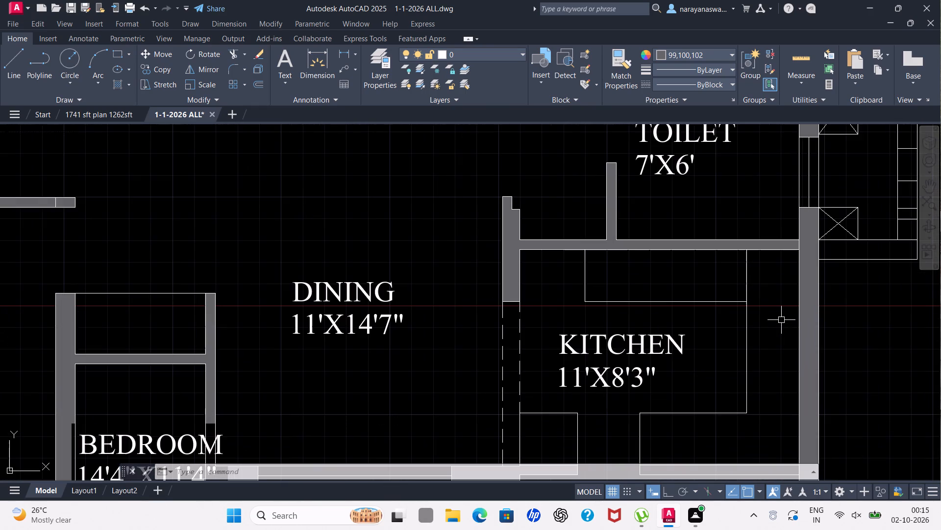
scroll(779, 311, "down", 3)
scroll(713, 397, "up", 1)
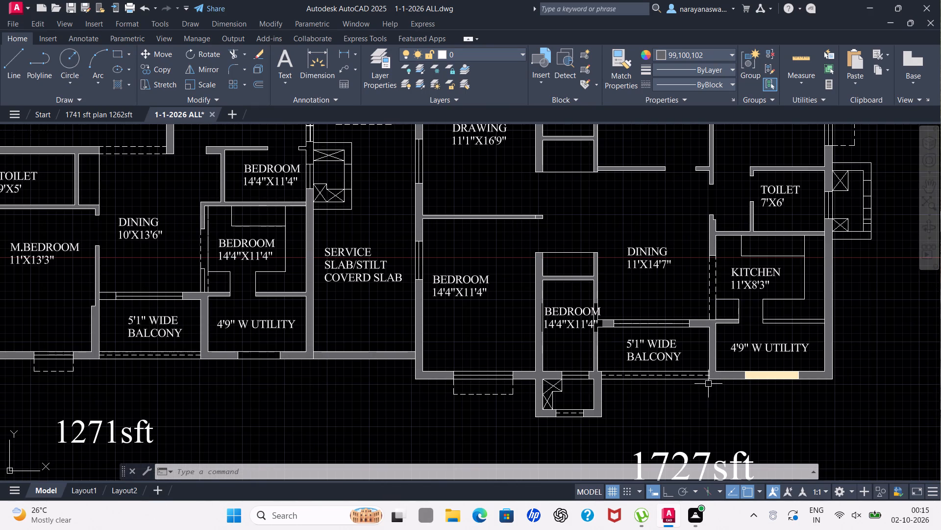
scroll(708, 384, "up", 1)
scroll(708, 380, "down", 3)
scroll(688, 379, "up", 2)
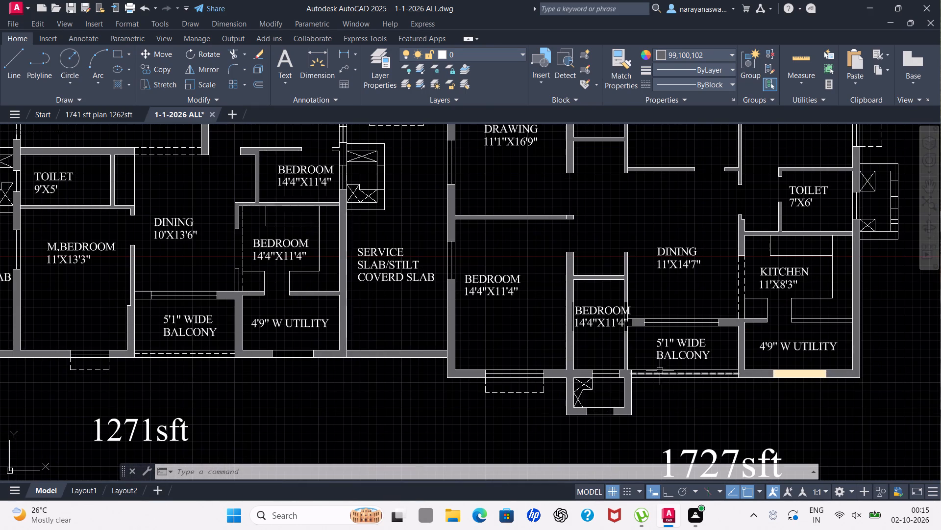
scroll(592, 327, "up", 2)
scroll(602, 322, "down", 3)
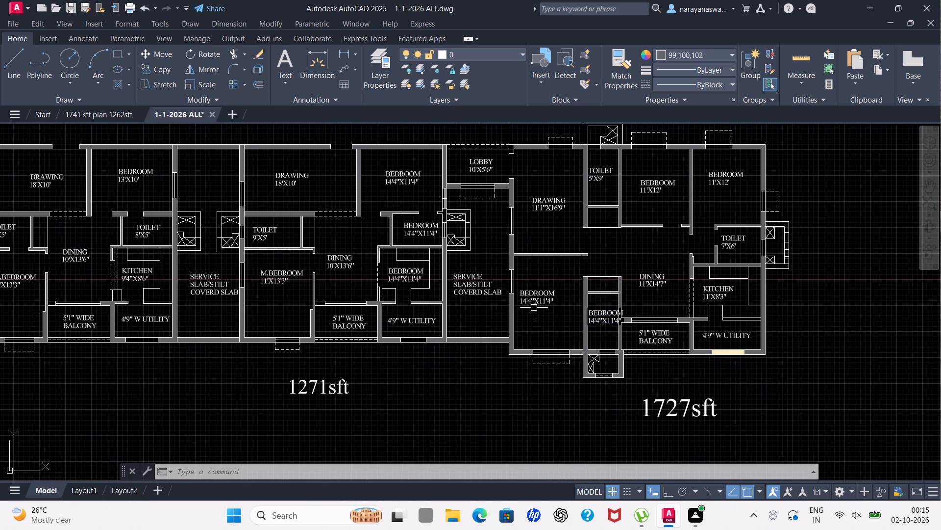
scroll(520, 213, "up", 1)
scroll(414, 236, "down", 2)
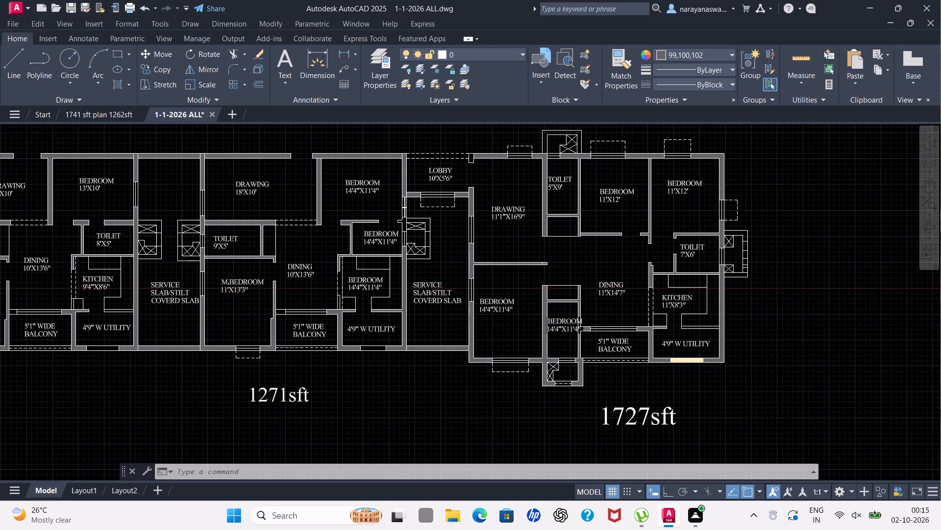
scroll(342, 289, "up", 2)
scroll(417, 261, "up", 1)
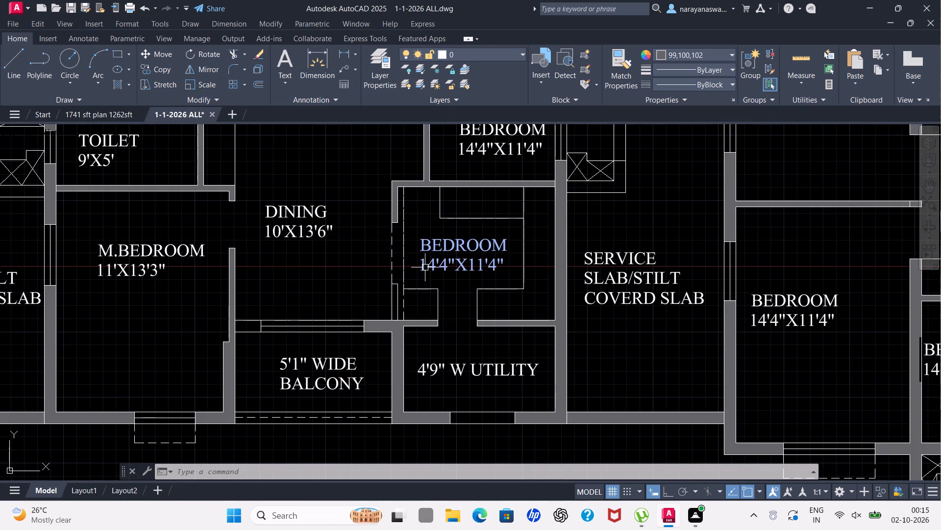
scroll(436, 268, "down", 2)
scroll(439, 311, "up", 2)
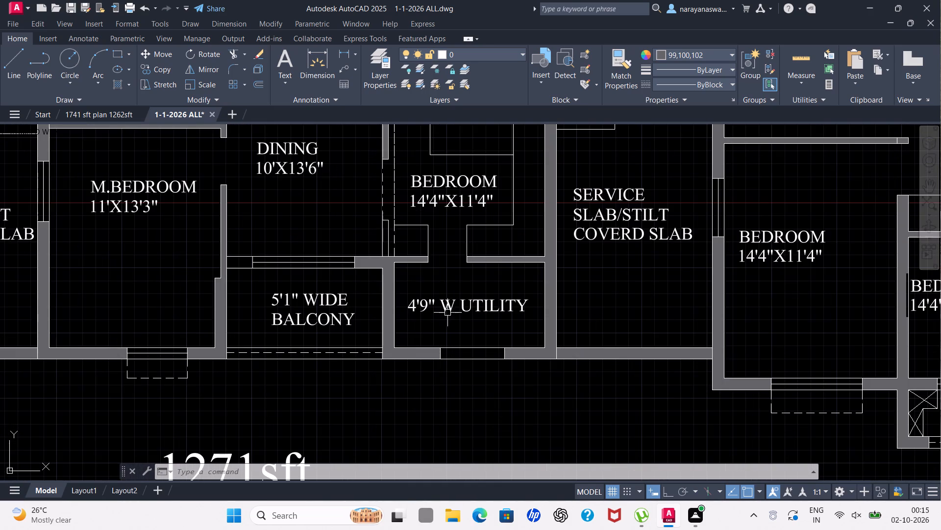
scroll(304, 308, "down", 3)
scroll(295, 262, "up", 2)
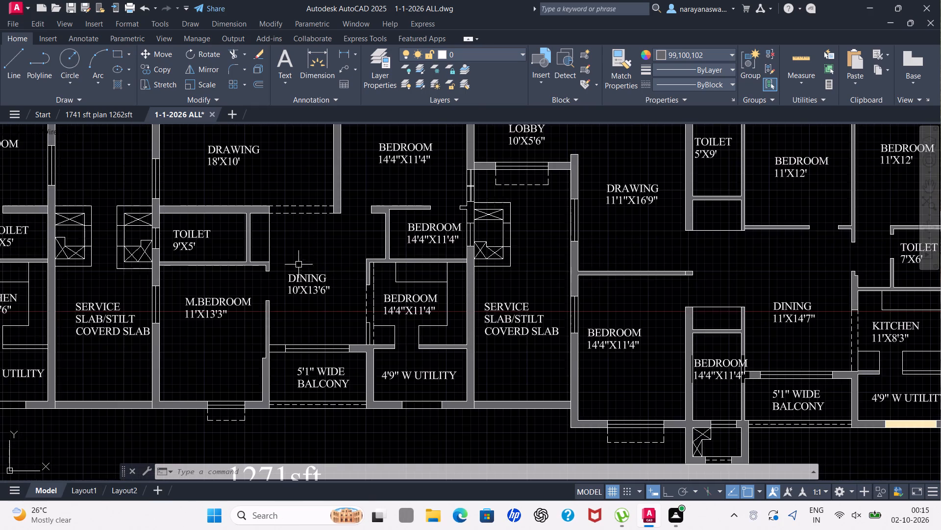
Review the whole row of units, comparing the 1736 sft, 1271 sft and 1727 sft layouts and the ducts outside the toilets.
scroll(310, 255, "down", 1)
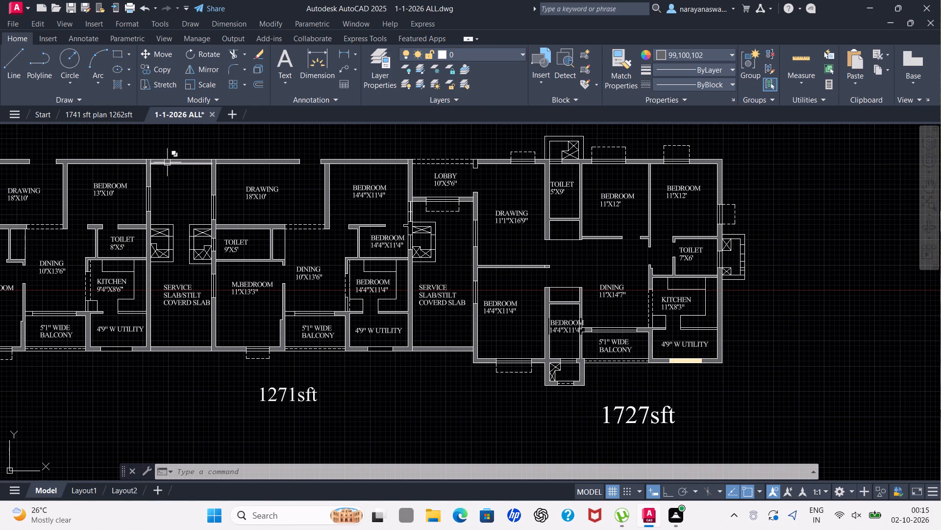
scroll(167, 162, "down", 4)
scroll(112, 159, "up", 1)
scroll(260, 205, "up", 5)
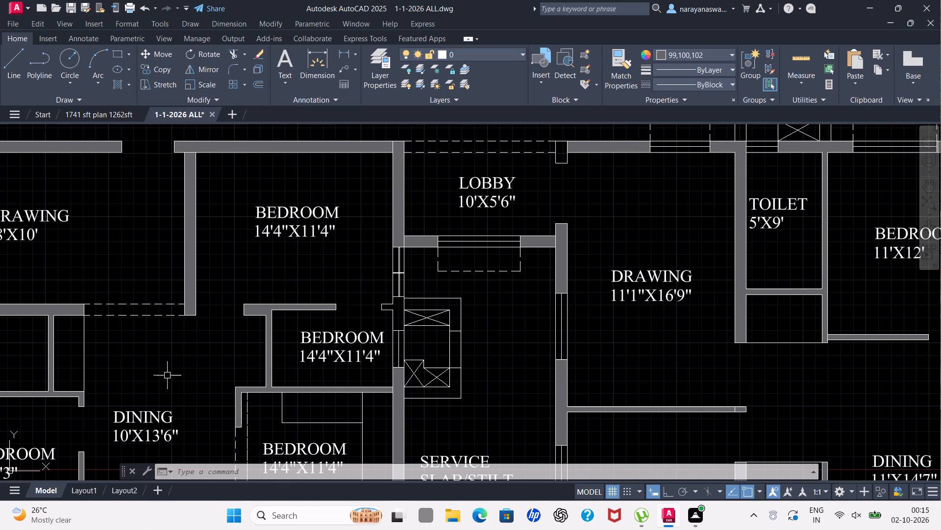
scroll(206, 320, "down", 2)
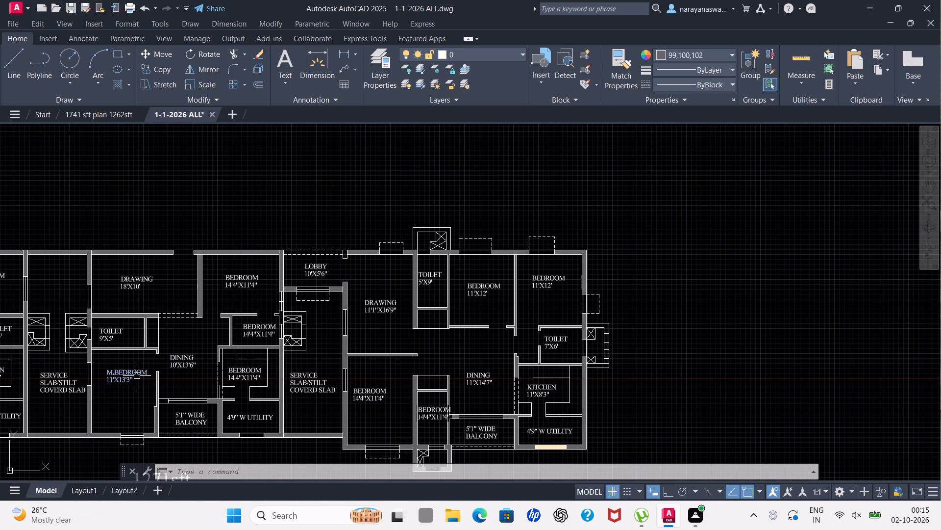
scroll(252, 323, "up", 2)
scroll(323, 334, "down", 3)
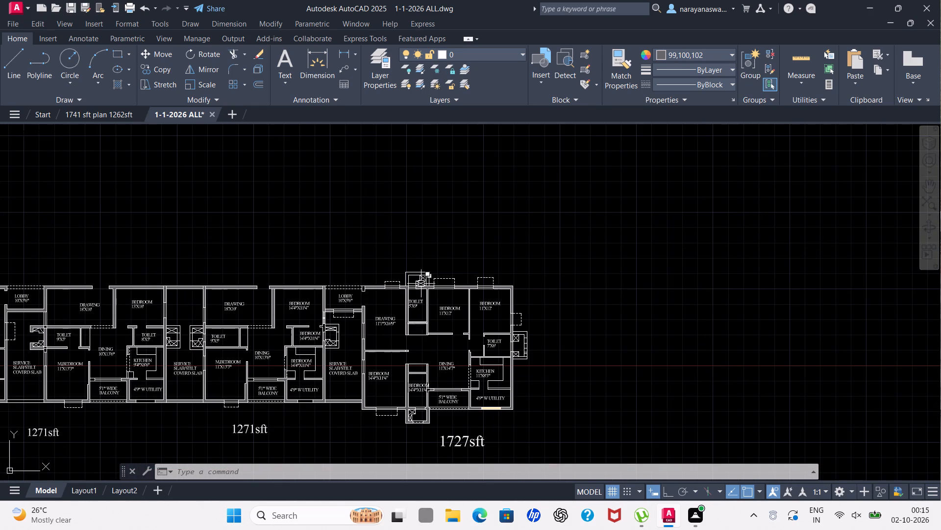
scroll(169, 263, "down", 2)
scroll(29, 287, "up", 2)
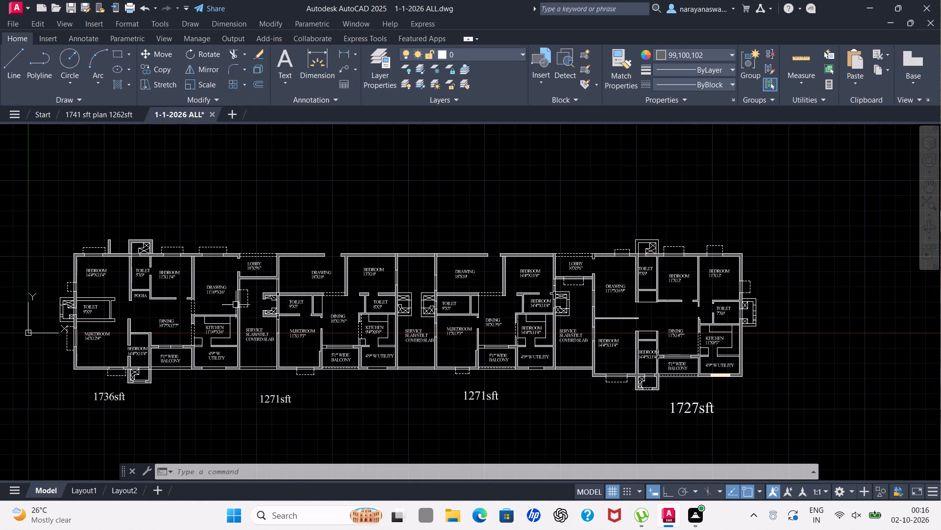
scroll(178, 280, "up", 2)
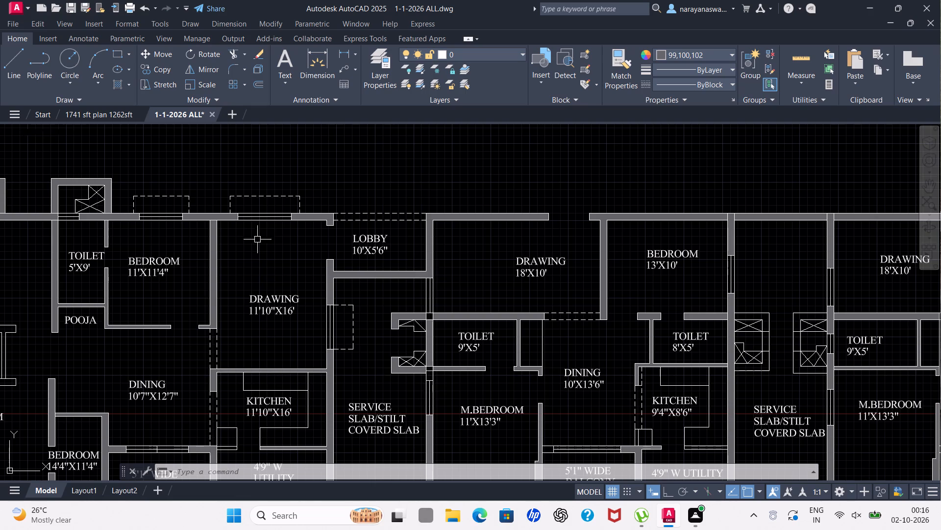
scroll(655, 272, "down", 3)
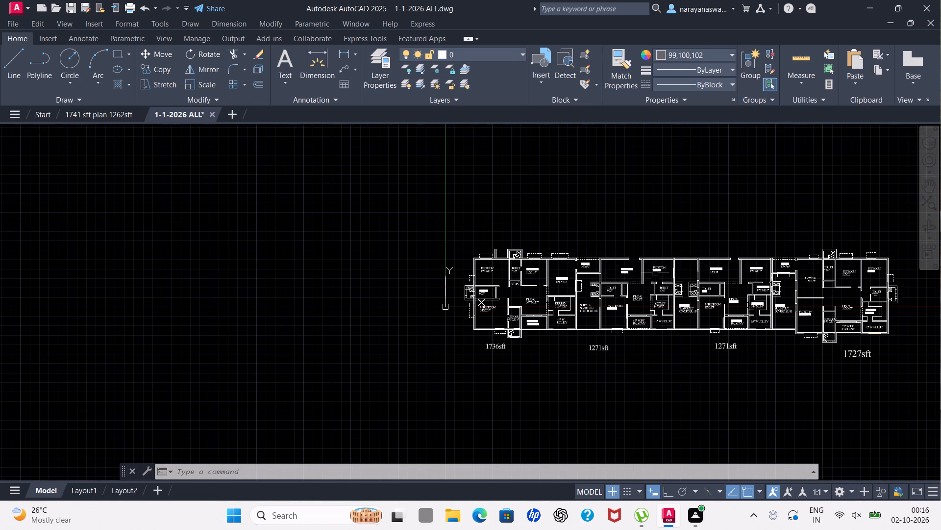
scroll(917, 292, "up", 2)
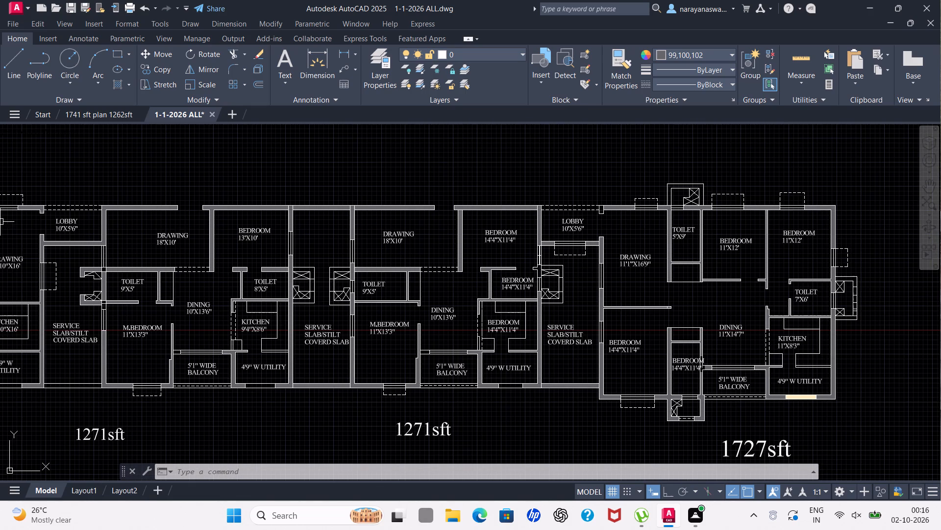
scroll(906, 299, "down", 1)
scroll(287, 269, "up", 1)
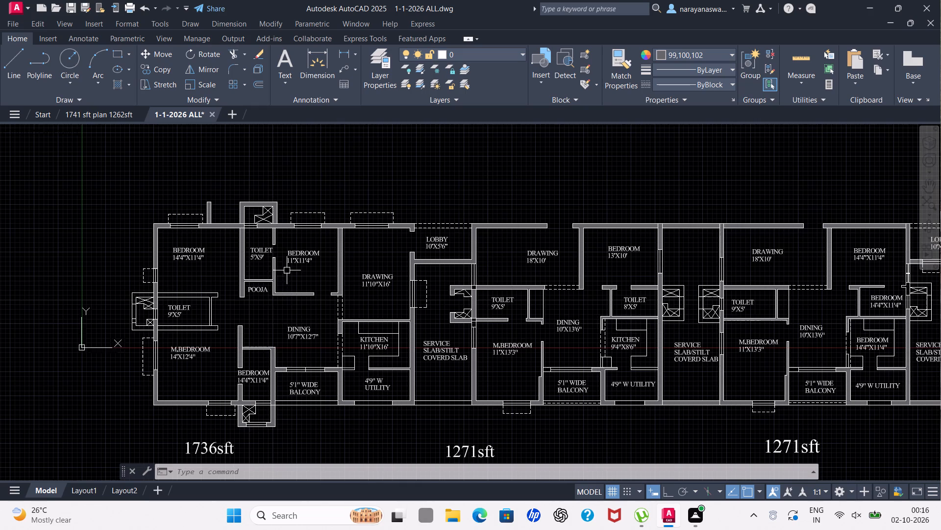
scroll(287, 270, "up", 1)
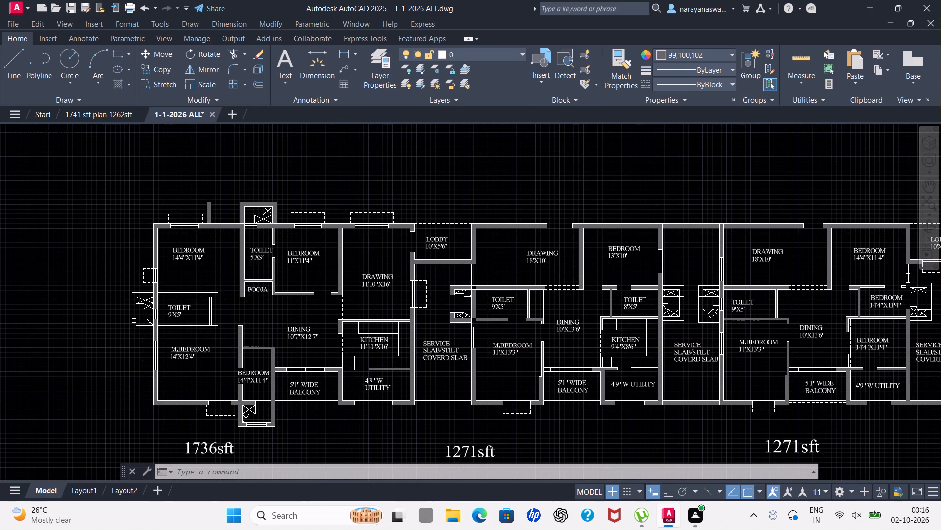
scroll(522, 248, "down", 3)
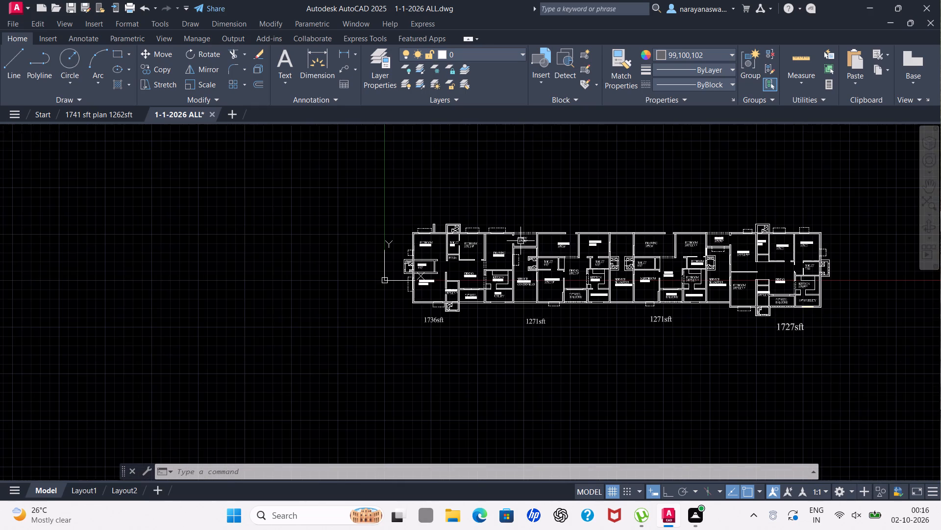
scroll(845, 254, "up", 2)
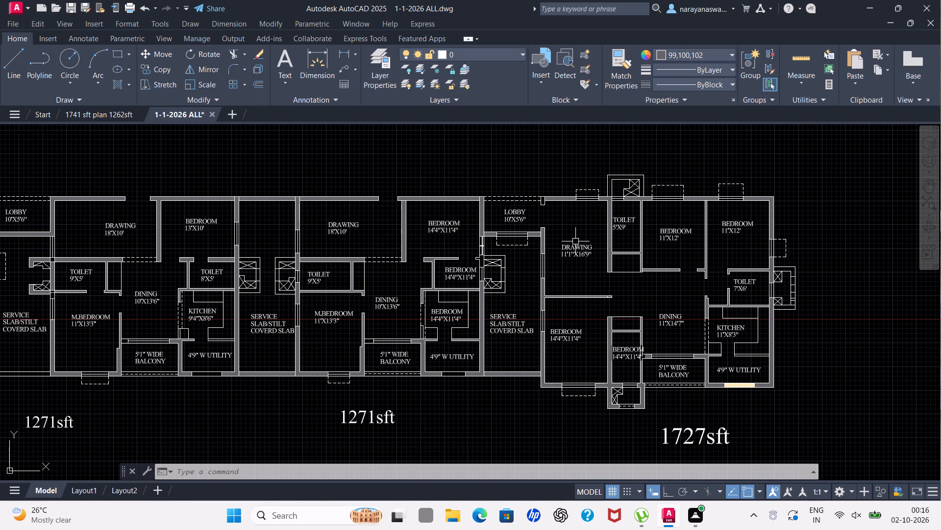
scroll(575, 241, "down", 3)
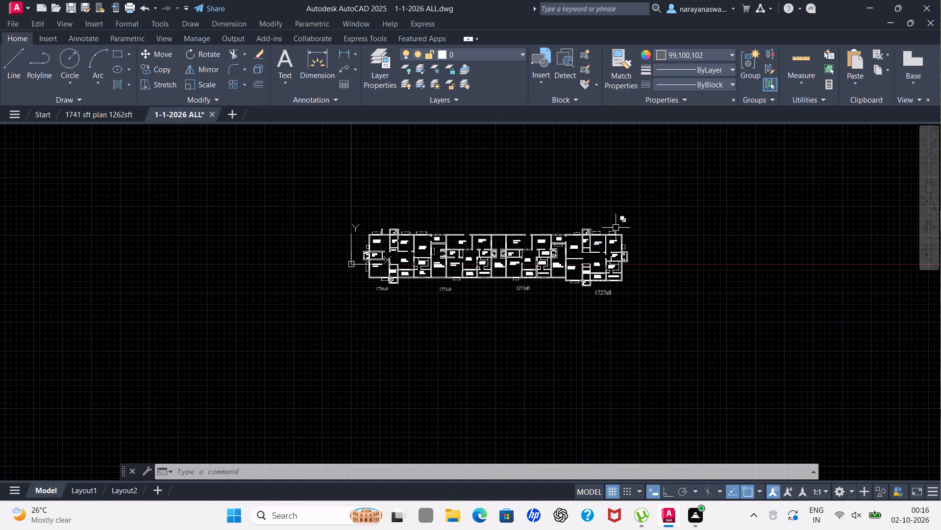
scroll(630, 204, "up", 2)
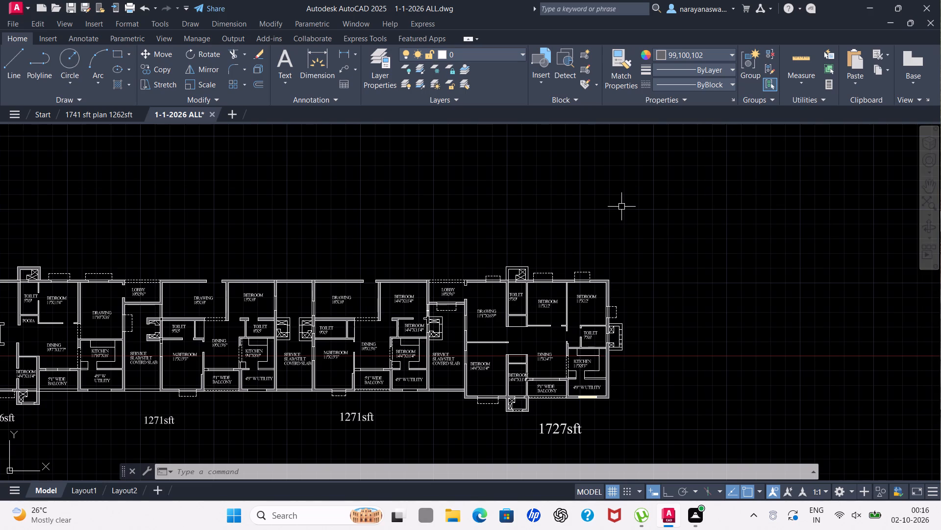
scroll(520, 272, "up", 5)
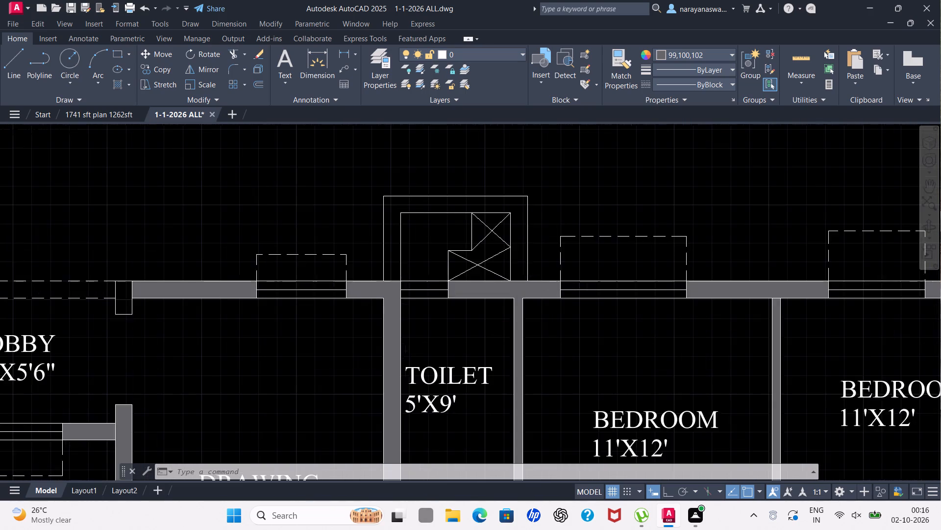
scroll(567, 230, "down", 4)
scroll(484, 273, "down", 2)
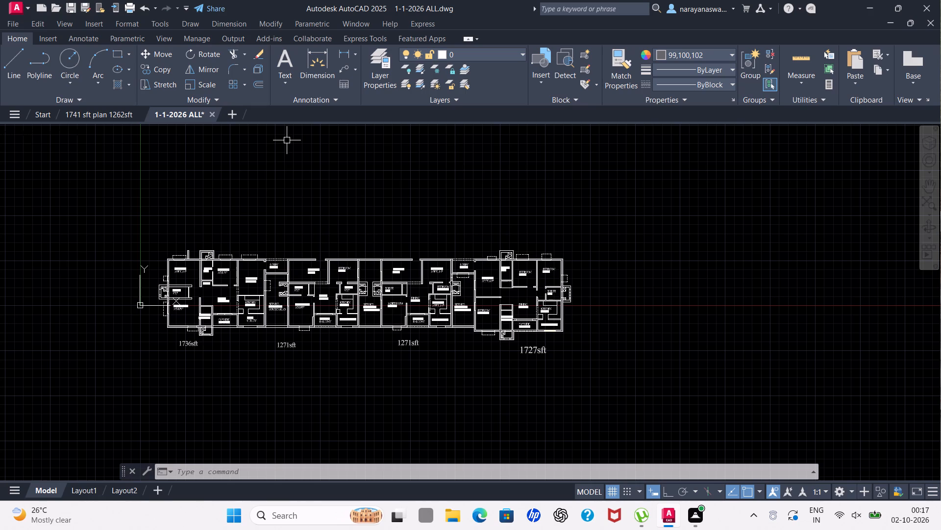
Inspect the 1736 sft unit, the adjoining 1271 sft units, and the 7'X6' toilet with its outer duct in the 1727 sft unit.
scroll(189, 281, "up", 3)
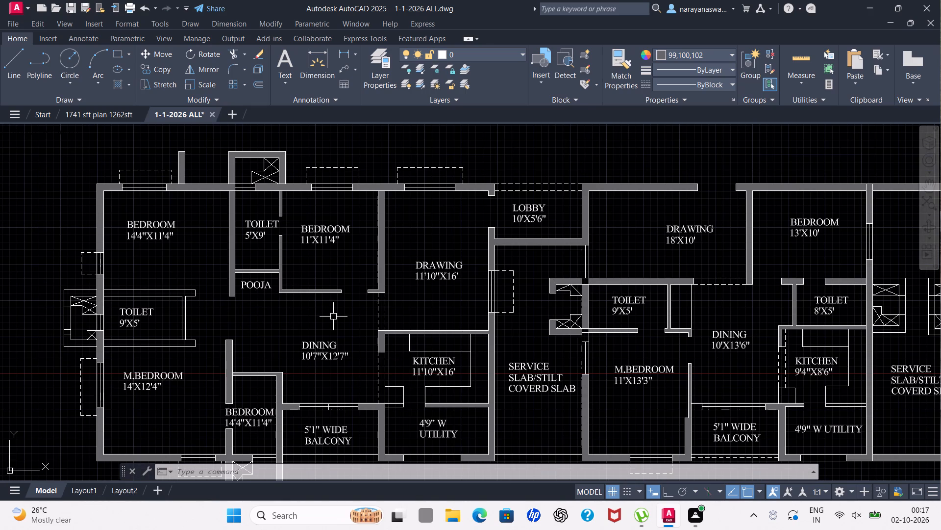
scroll(361, 307, "down", 2)
scroll(323, 350, "up", 2)
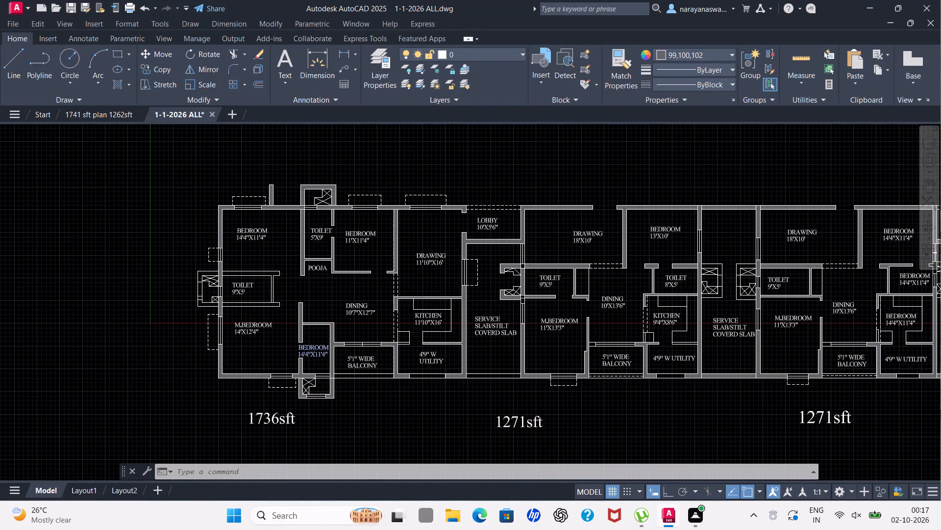
scroll(335, 320, "up", 3)
scroll(366, 311, "down", 3)
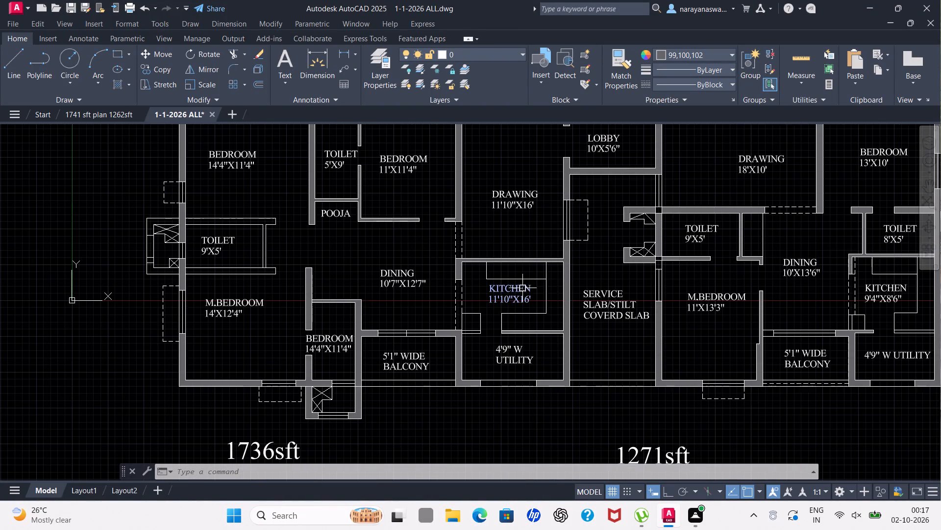
scroll(522, 288, "down", 3)
scroll(573, 272, "up", 4)
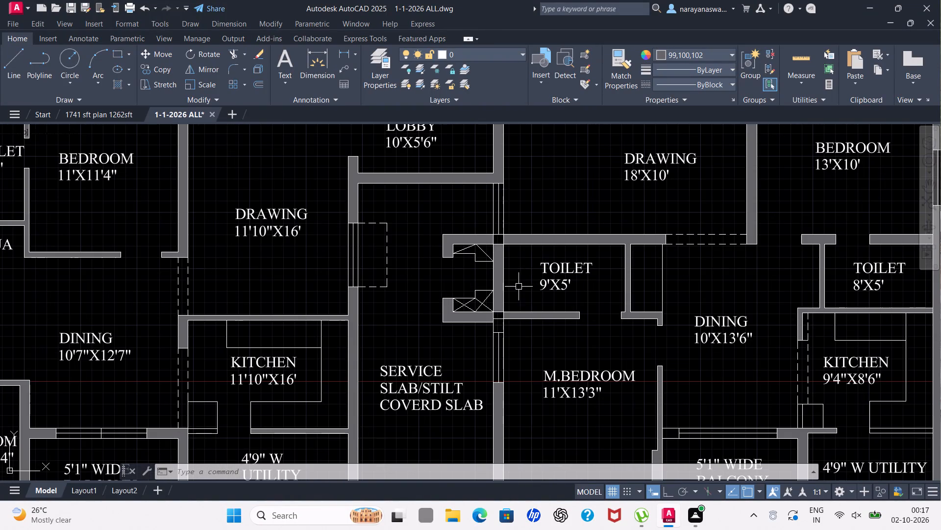
scroll(503, 308, "down", 3)
scroll(584, 326, "up", 2)
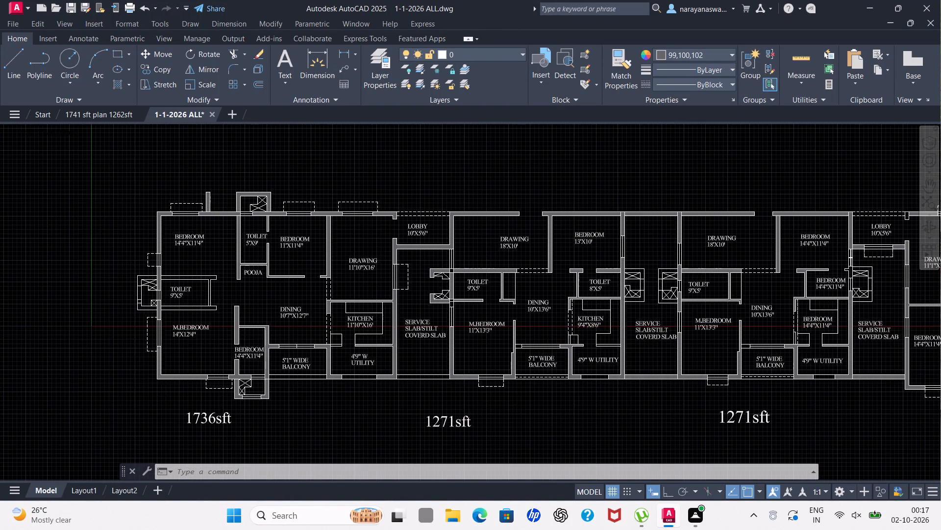
scroll(587, 319, "down", 3)
scroll(673, 316, "up", 3)
scroll(668, 316, "down", 3)
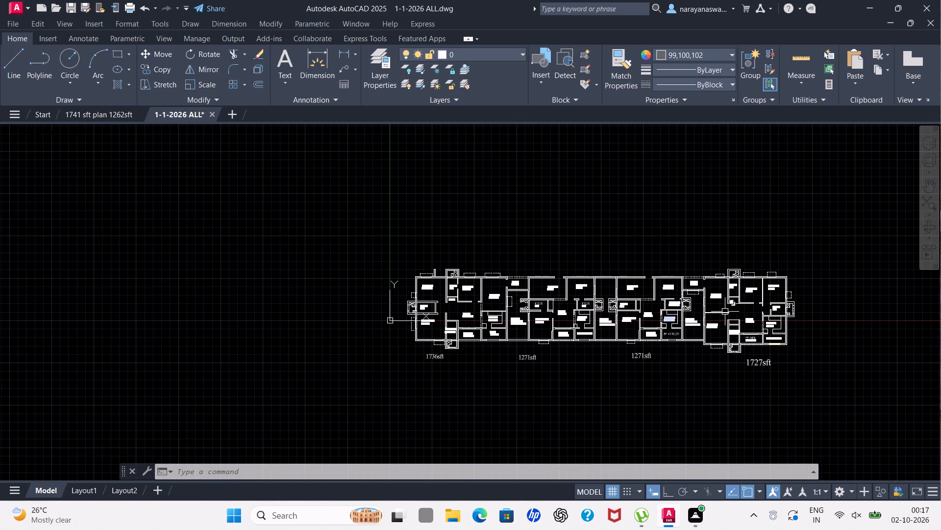
scroll(771, 318, "up", 2)
scroll(878, 310, "up", 2)
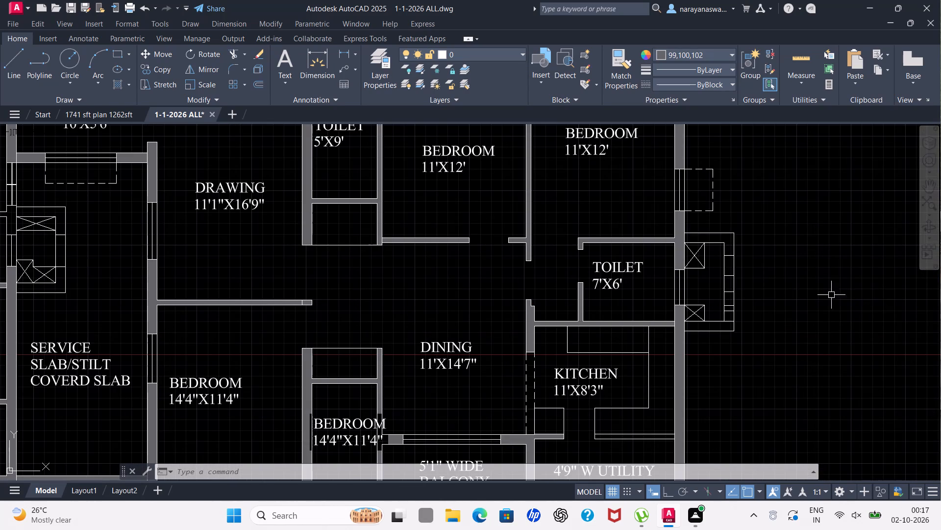
scroll(742, 260, "up", 2)
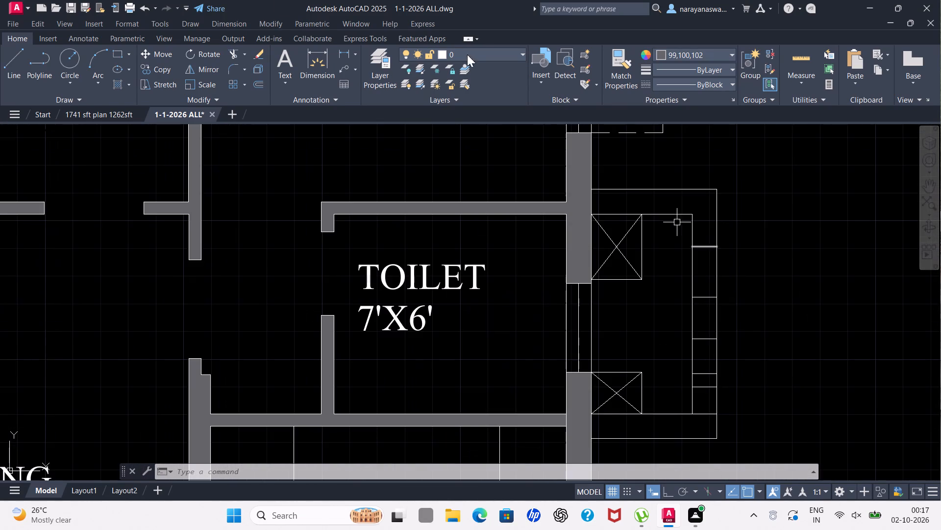
Gradient-fill three segments of the outer duct wall beside the 1727 sft unit's 7'X6' toilet, with both colours set to 147,149,152.
left_click(128, 84)
left_click(135, 128)
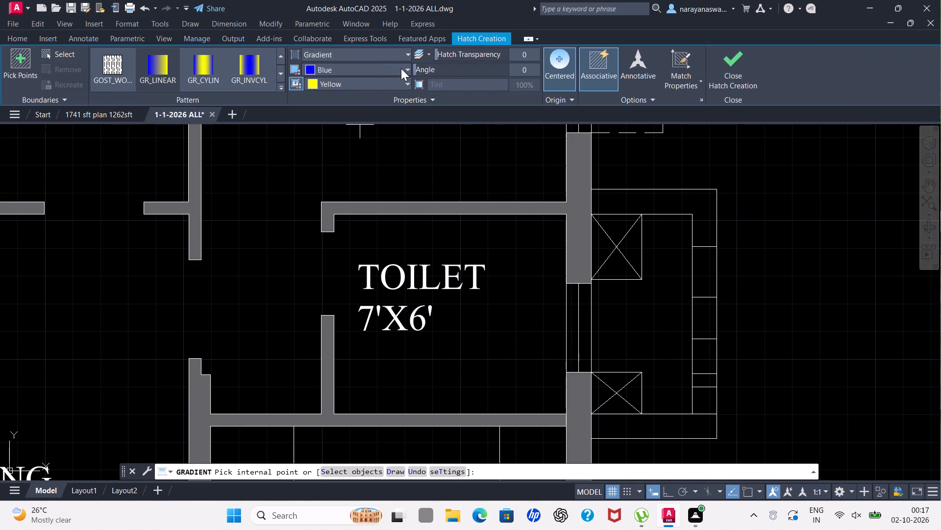
left_click(407, 67)
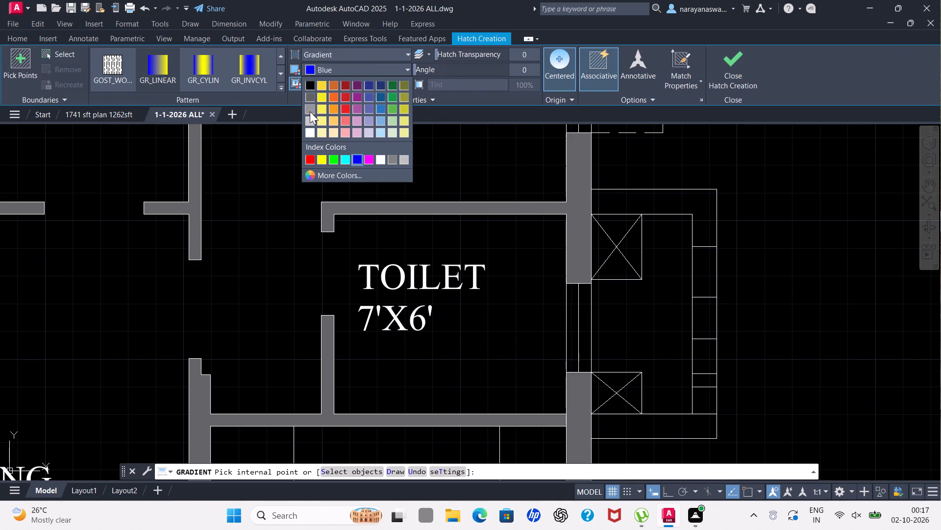
left_click(308, 110)
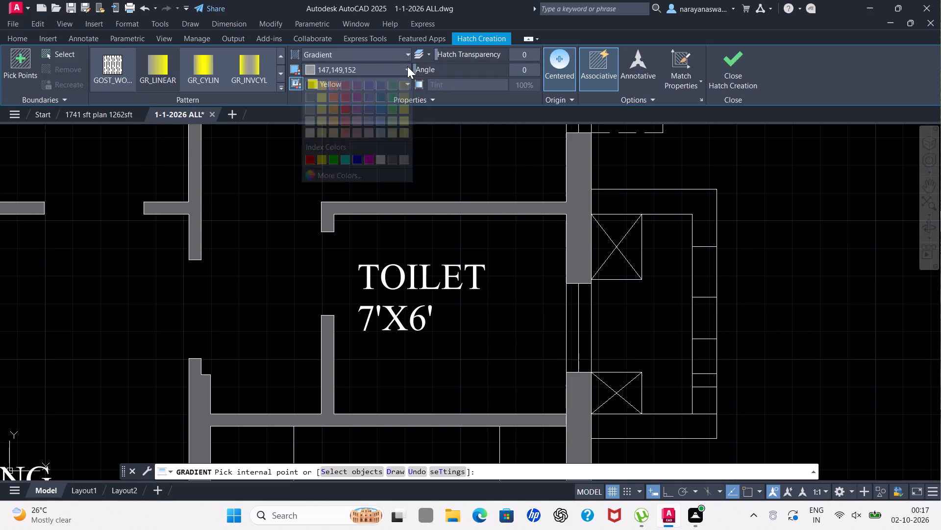
left_click(407, 66)
left_click(405, 65)
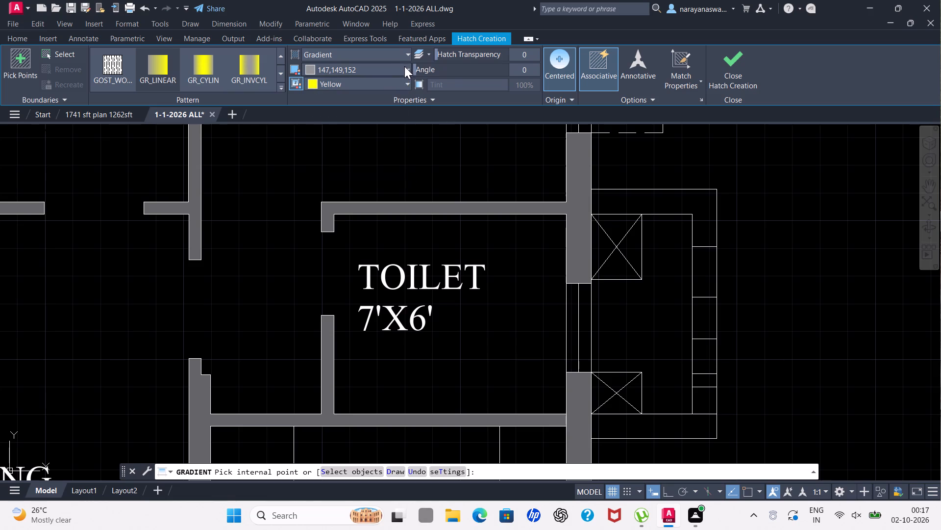
left_click(405, 80)
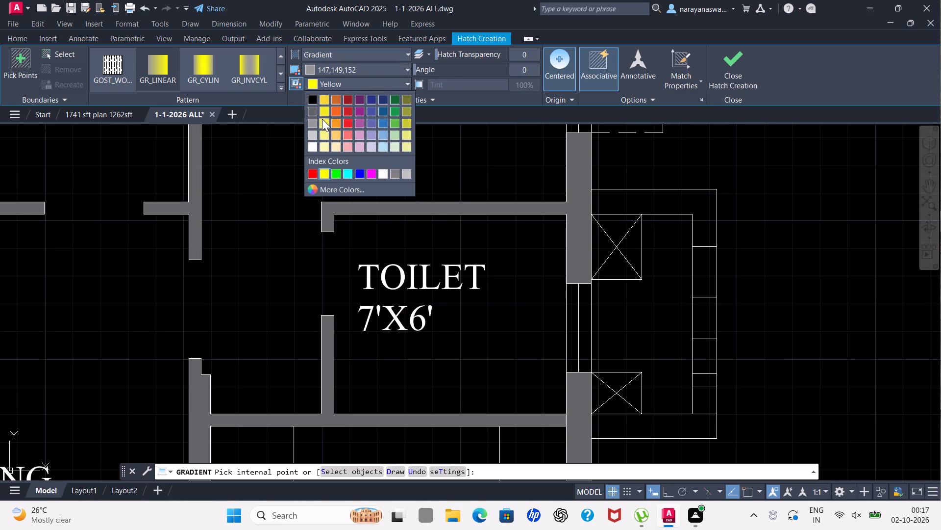
left_click(314, 120)
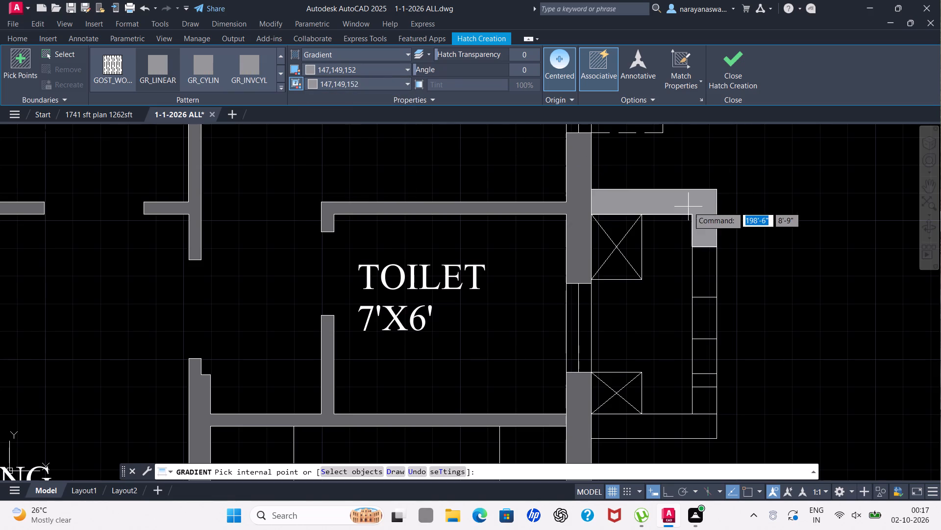
left_click(18, 58)
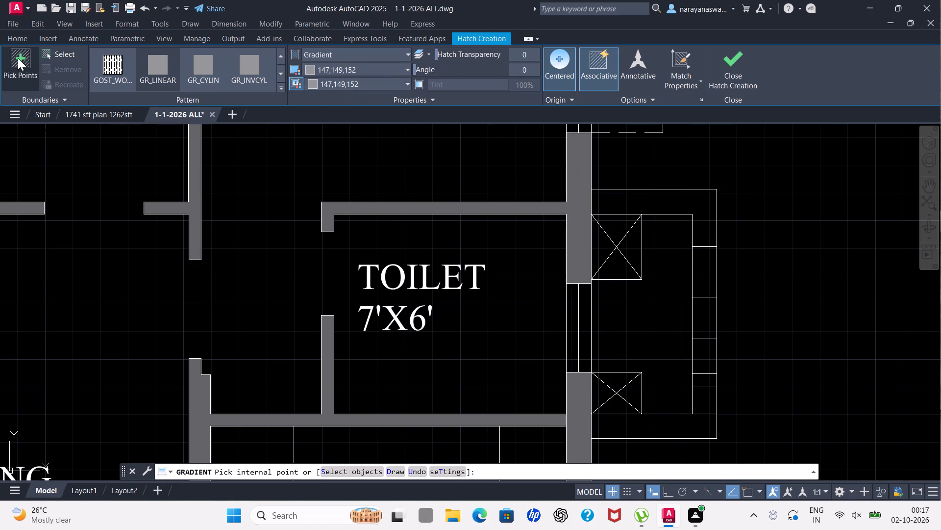
left_click(705, 275)
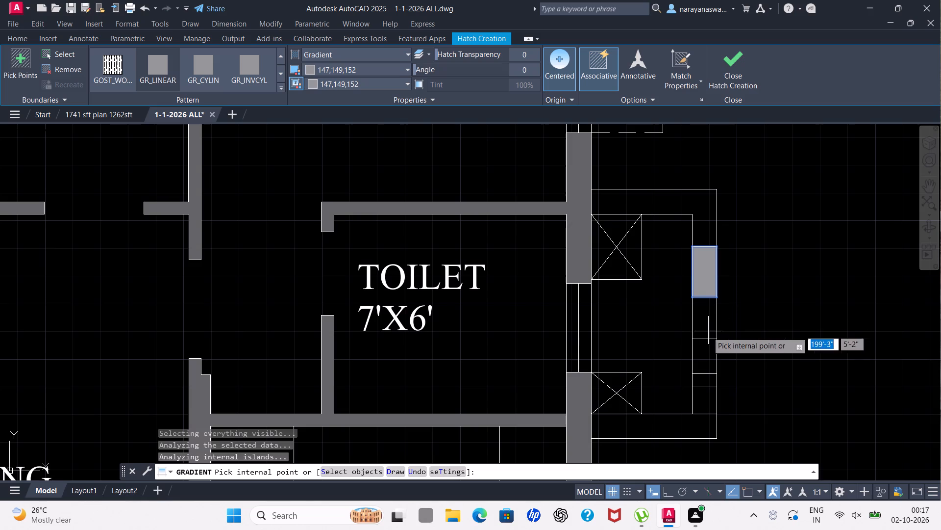
left_click(703, 355)
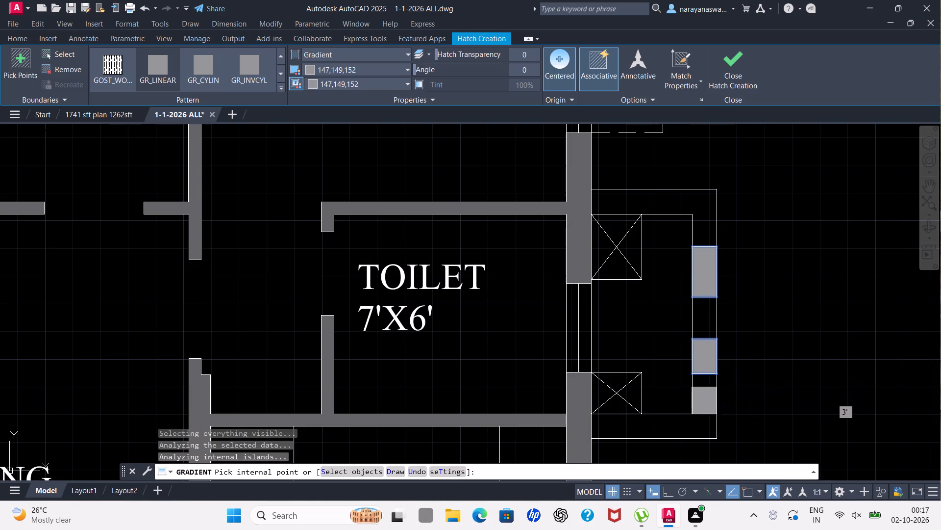
left_click(707, 398)
scroll(828, 304, "down", 2)
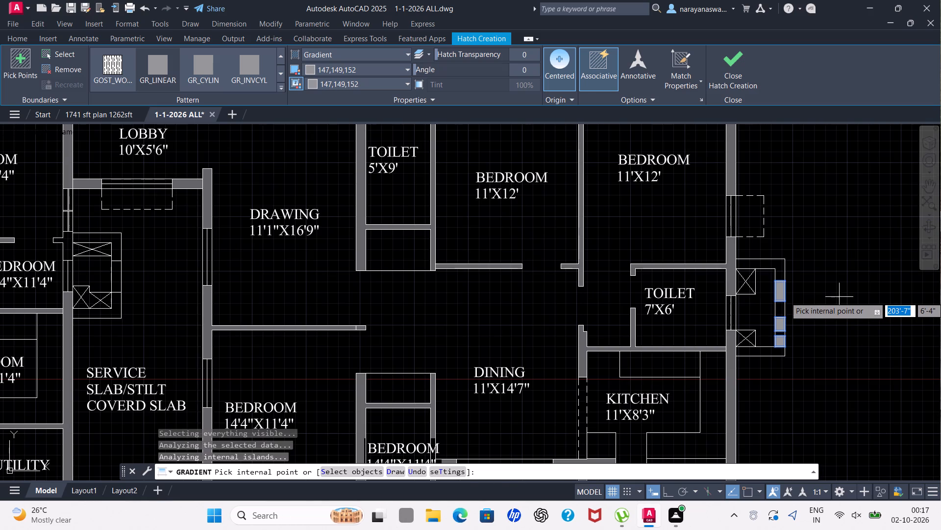
scroll(839, 297, "up", 1)
key("Escape")
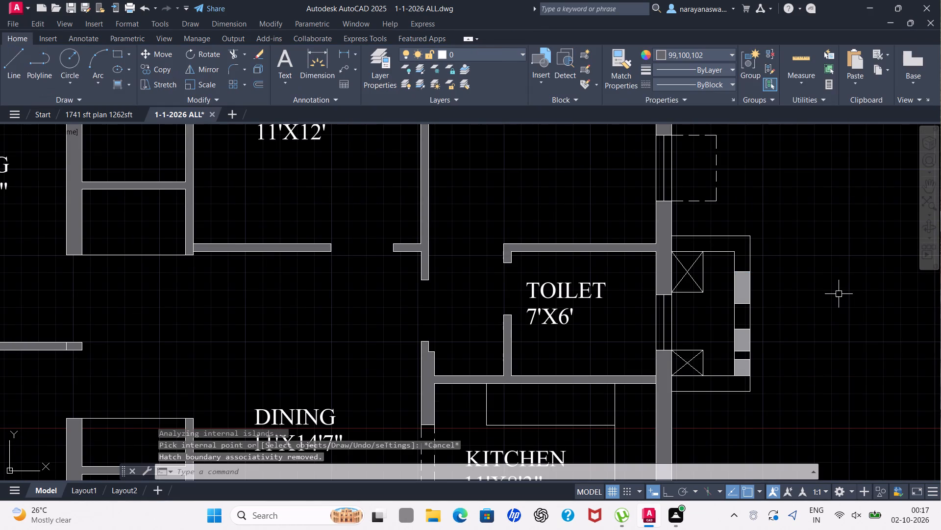
Save the 1-1-2026 ALL drawing.
scroll(839, 294, "down", 2)
scroll(851, 306, "up", 2)
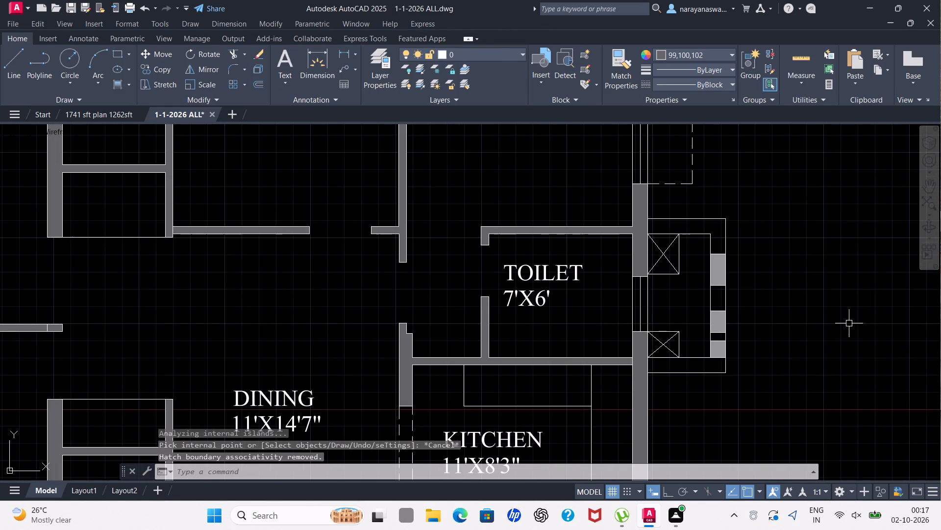
scroll(843, 324, "down", 3)
scroll(838, 333, "up", 2)
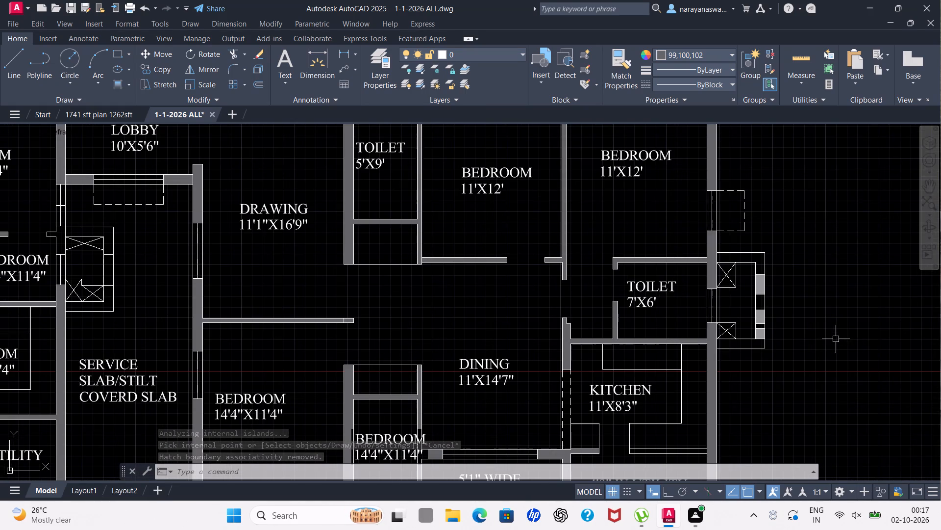
scroll(833, 325, "down", 3)
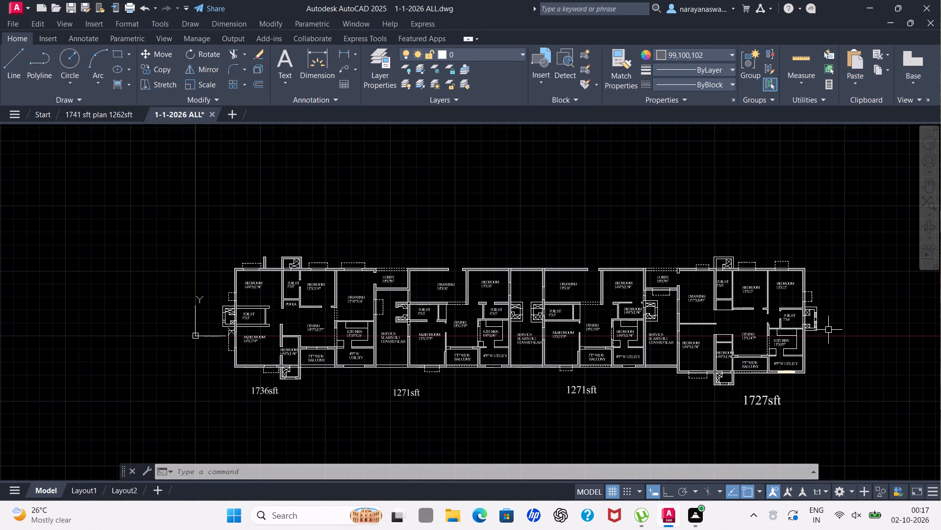
key("ctrl+s")
Examine the walls, ducts and room labels of the 1727 sft and 1271 sft units and the whole row of plans.
scroll(812, 302, "up", 1)
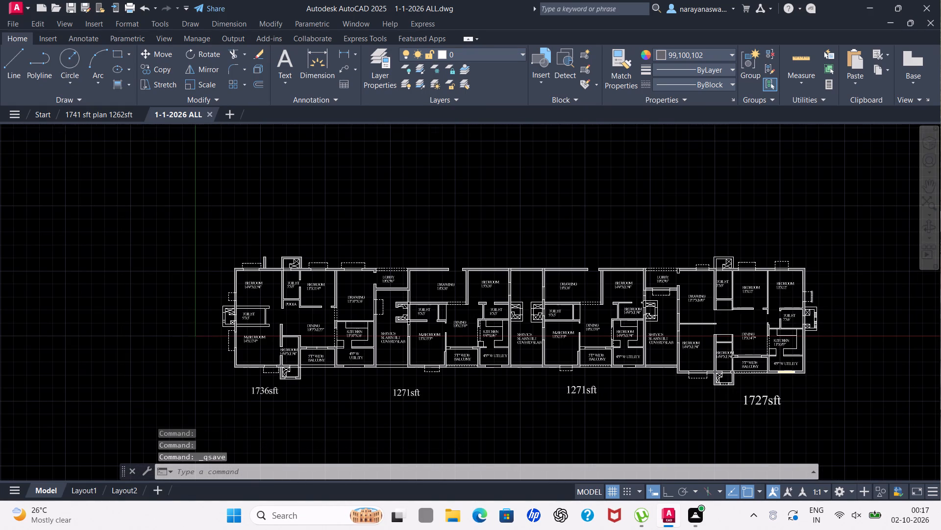
scroll(812, 302, "up", 1)
scroll(856, 297, "down", 3)
scroll(848, 335, "up", 3)
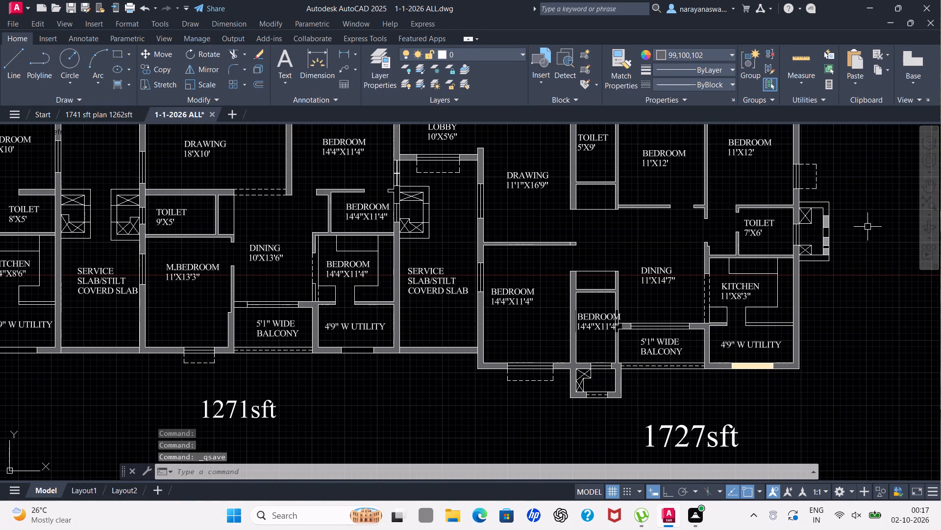
scroll(867, 220, "up", 2)
scroll(869, 186, "down", 4)
scroll(866, 147, "up", 2)
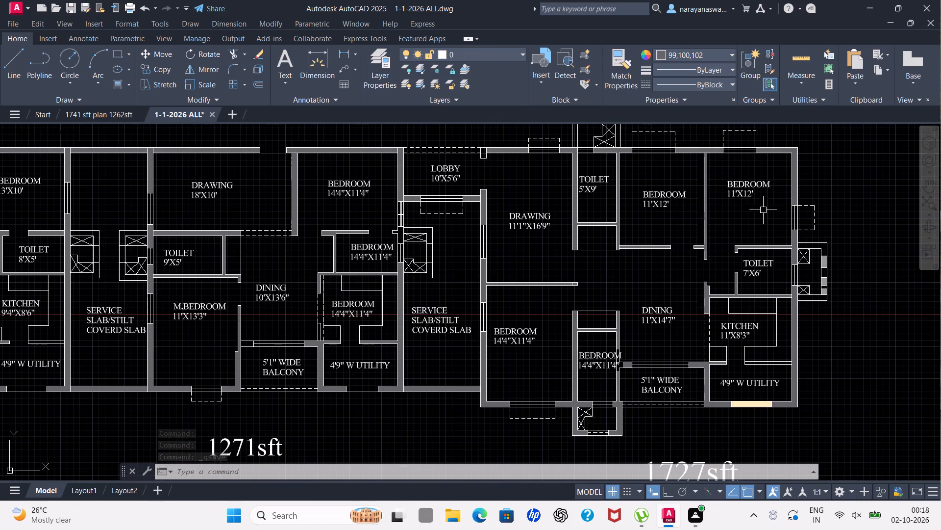
scroll(500, 213, "up", 1)
scroll(516, 230, "down", 1)
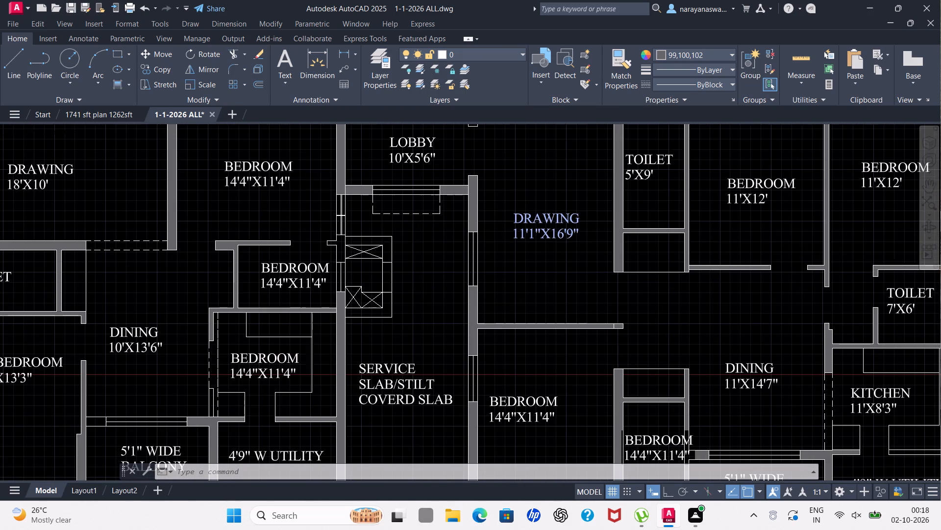
scroll(632, 243, "up", 2)
scroll(632, 244, "down", 3)
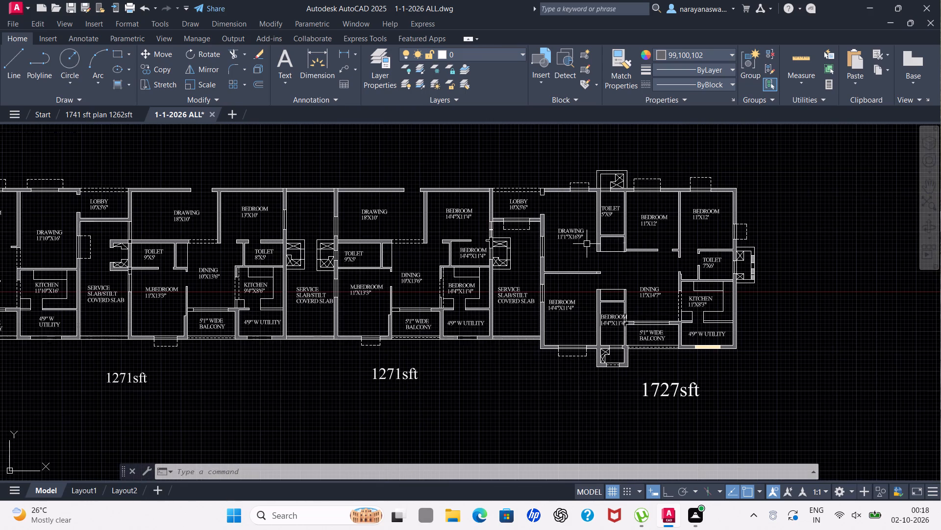
scroll(392, 215, "up", 2)
scroll(396, 218, "down", 3)
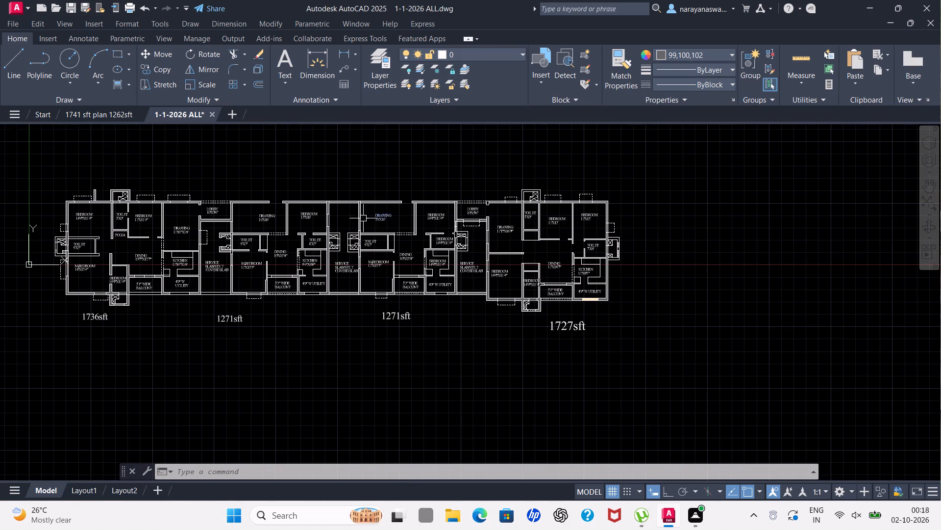
scroll(189, 250, "up", 2)
scroll(193, 248, "down", 2)
scroll(40, 239, "up", 1)
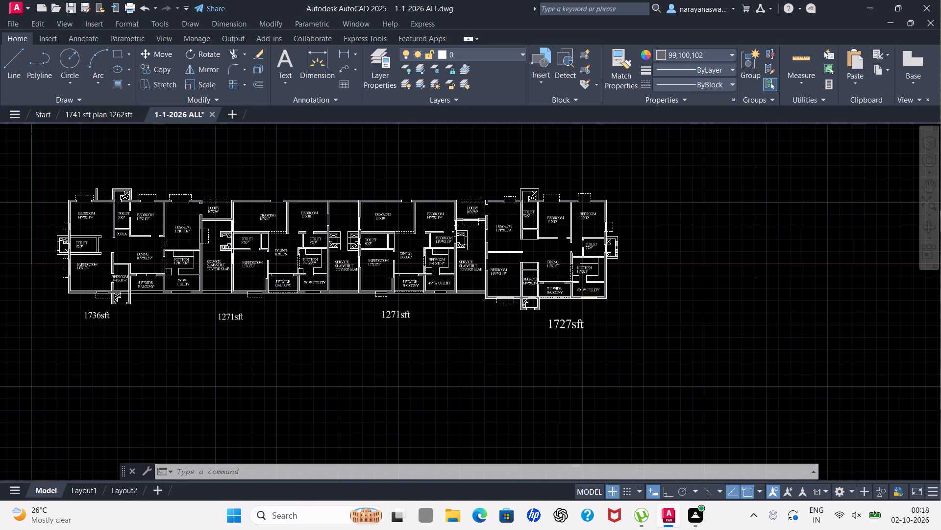
Gradient-fill the walls enclosing the 9'X5' toilet in the 1736 sft unit, including its inner partition, with colour 147,149,152.
scroll(40, 239, "up", 1)
scroll(116, 229, "up", 2)
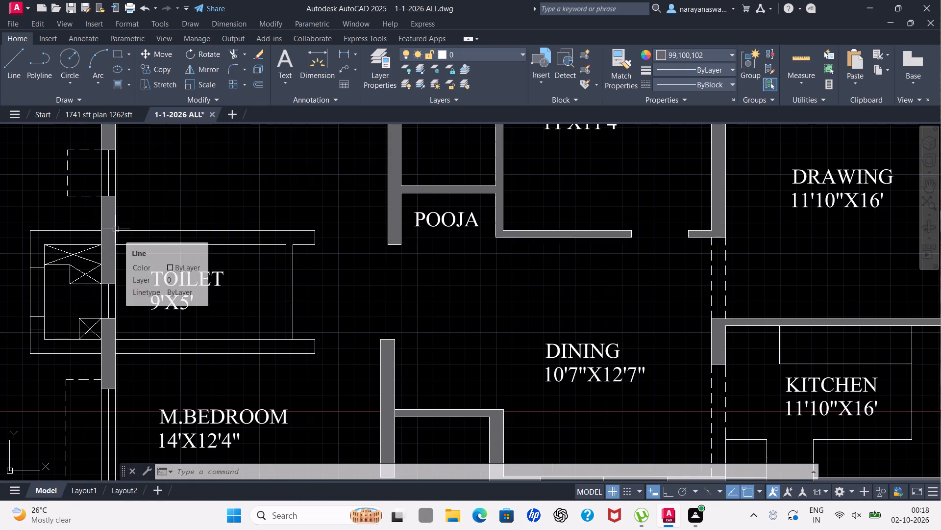
left_click(132, 86)
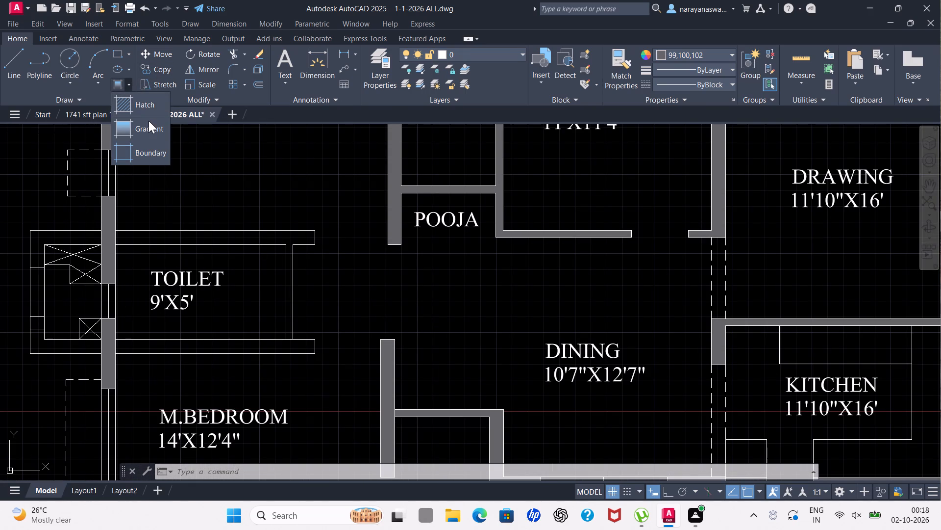
left_click(149, 124)
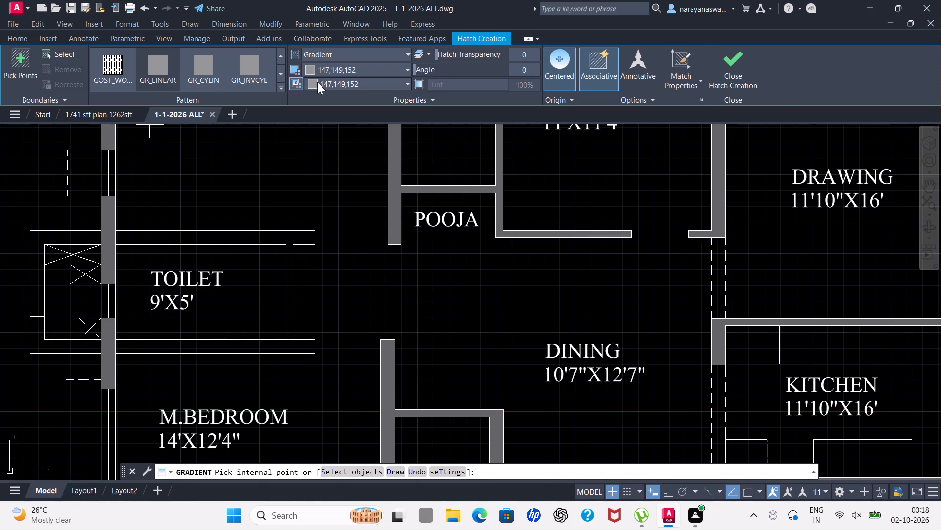
left_click(20, 62)
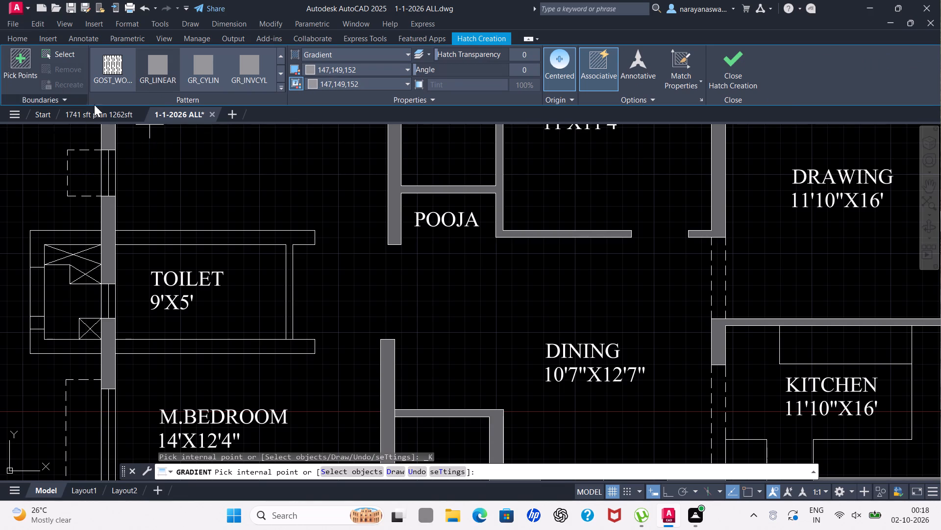
left_click(207, 237)
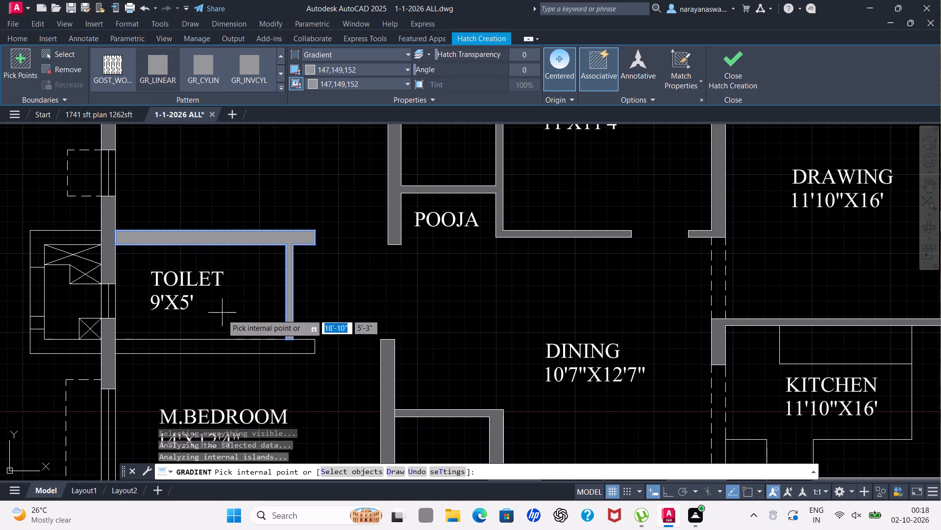
left_click(223, 344)
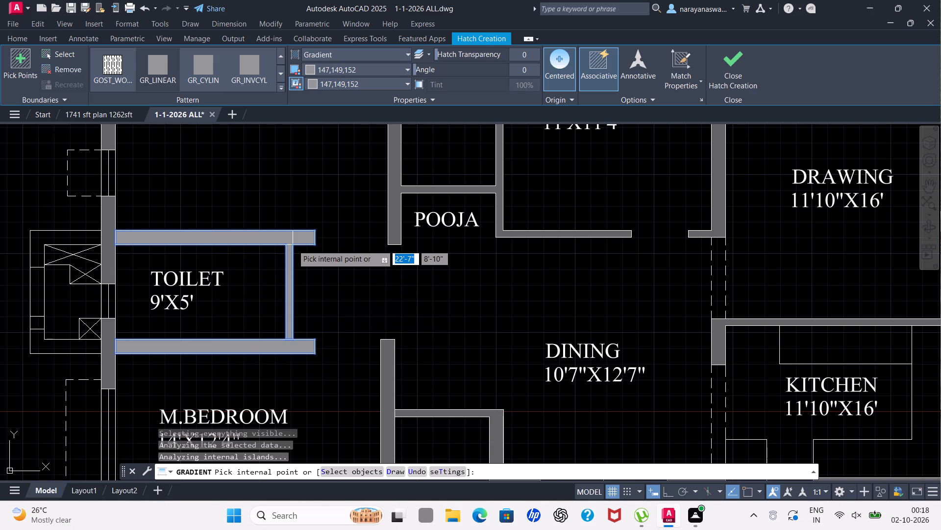
key("Escape")
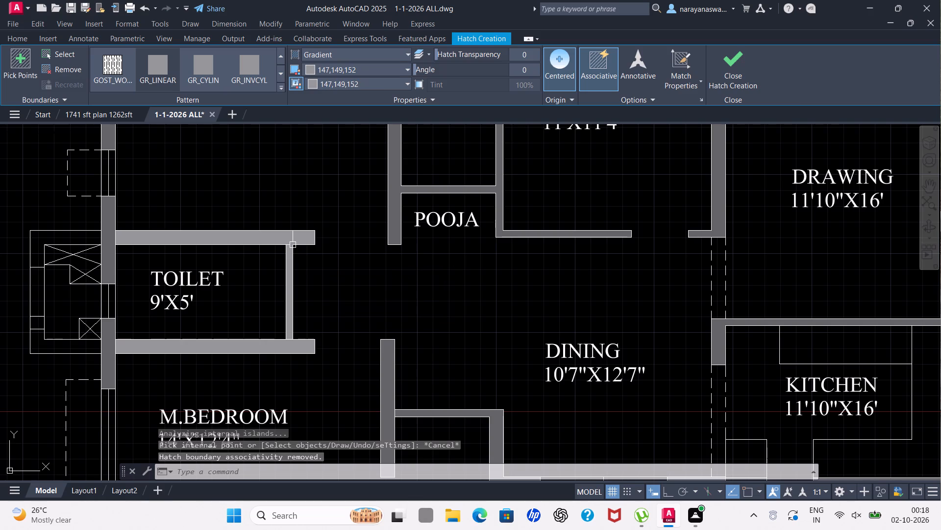
Save the 1-1-2026 ALL drawing with the filled toilet walls.
key("ctrl+s")
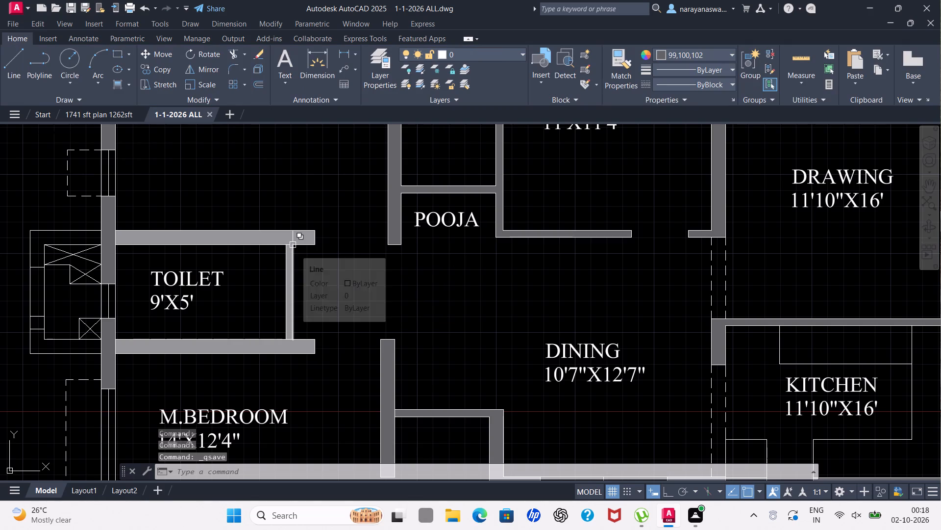
Switch to the 1741 sft plan 1262sft drawing and look over its two floor plans and loose furniture blocks.
scroll(341, 214, "down", 3)
scroll(426, 200, "down", 2)
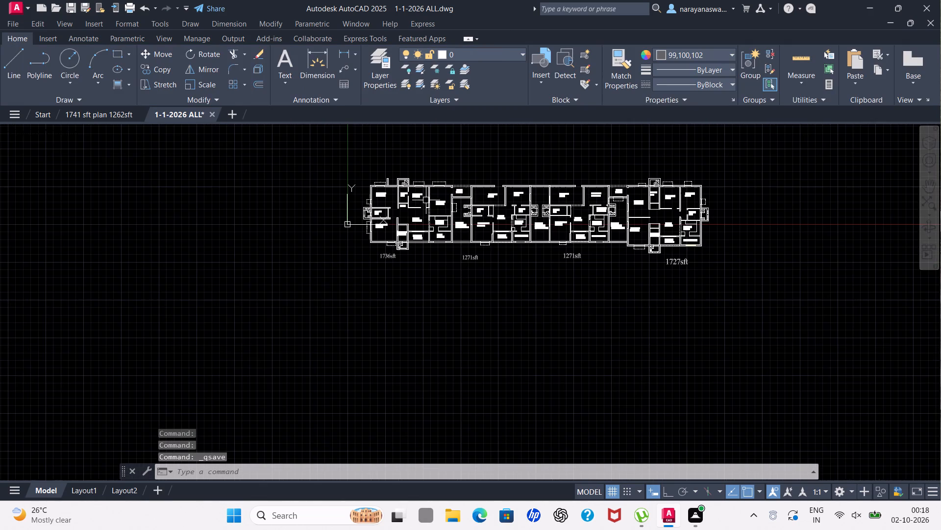
scroll(802, 176, "up", 1)
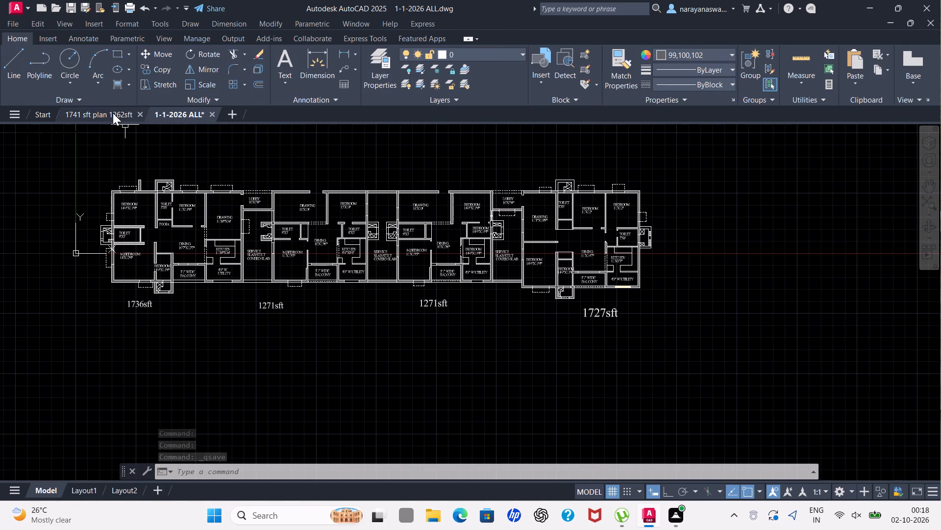
left_click(106, 116)
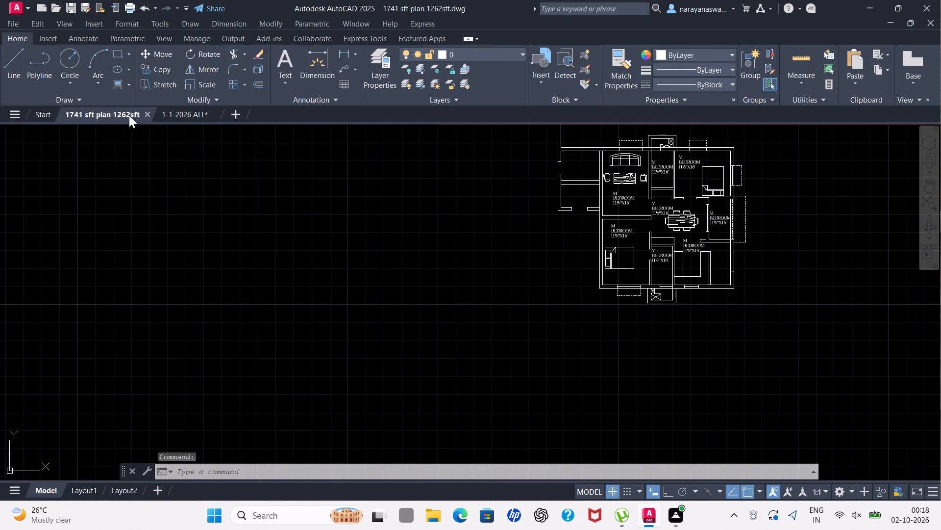
scroll(155, 198, "down", 1)
scroll(514, 175, "down", 3)
scroll(520, 130, "up", 2)
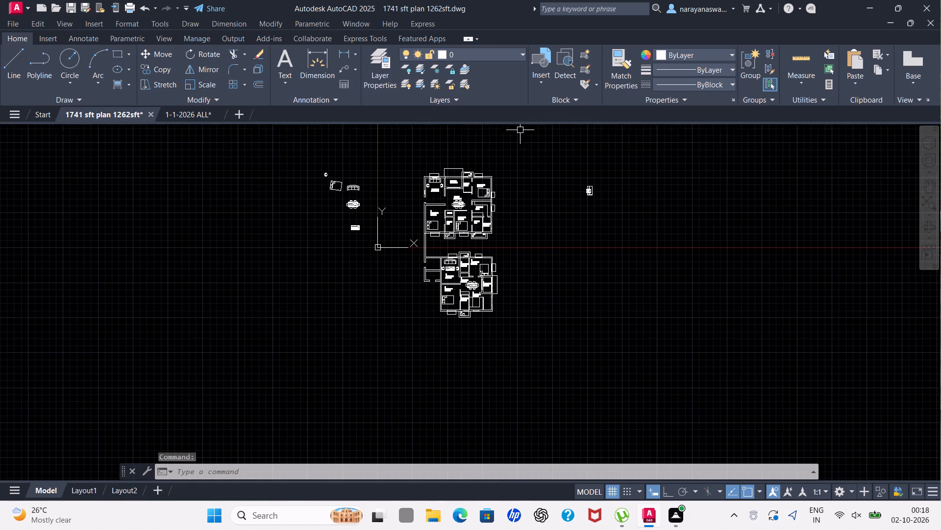
scroll(511, 196, "up", 1)
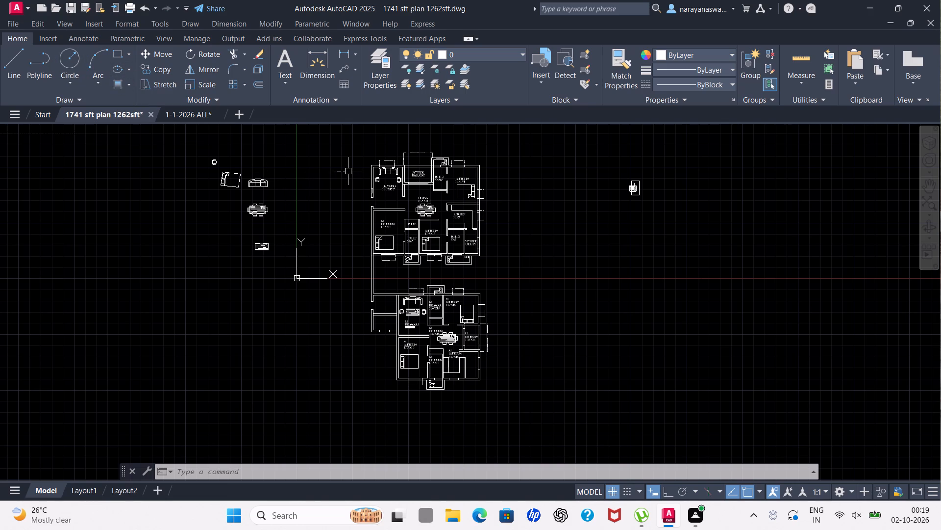
scroll(417, 141, "up", 1)
scroll(417, 141, "down", 3)
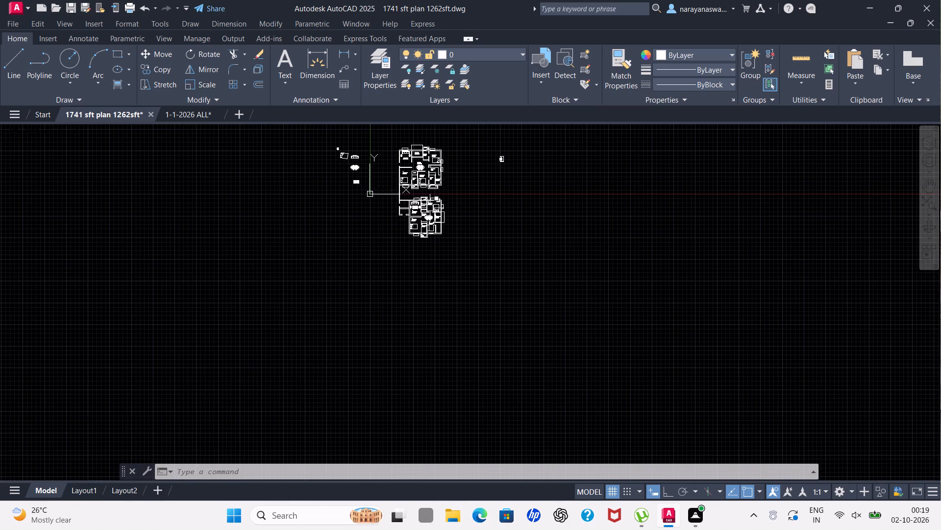
Set the current linetype to HIDDEN for drawing the missing window projection in the lower plan.
scroll(430, 209, "up", 2)
scroll(411, 277, "up", 3)
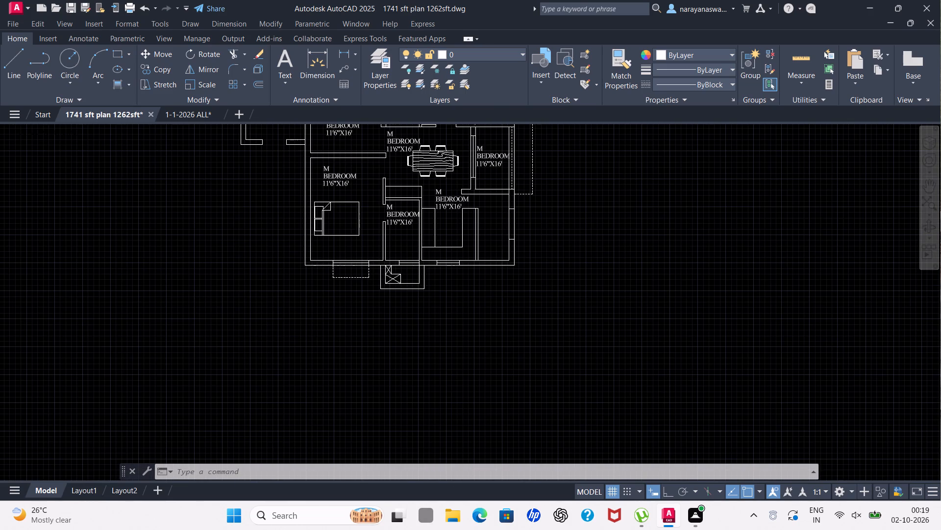
scroll(412, 276, "down", 2)
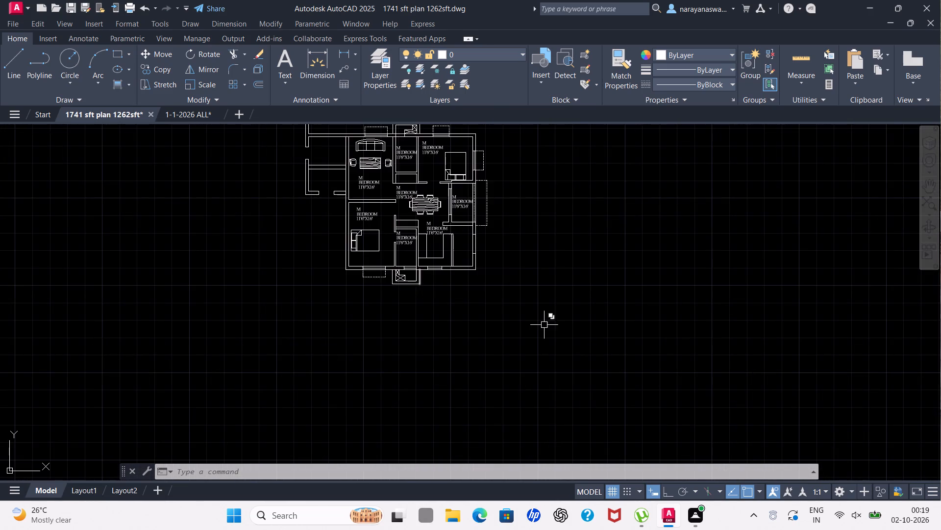
scroll(462, 277, "up", 1)
left_click(729, 81)
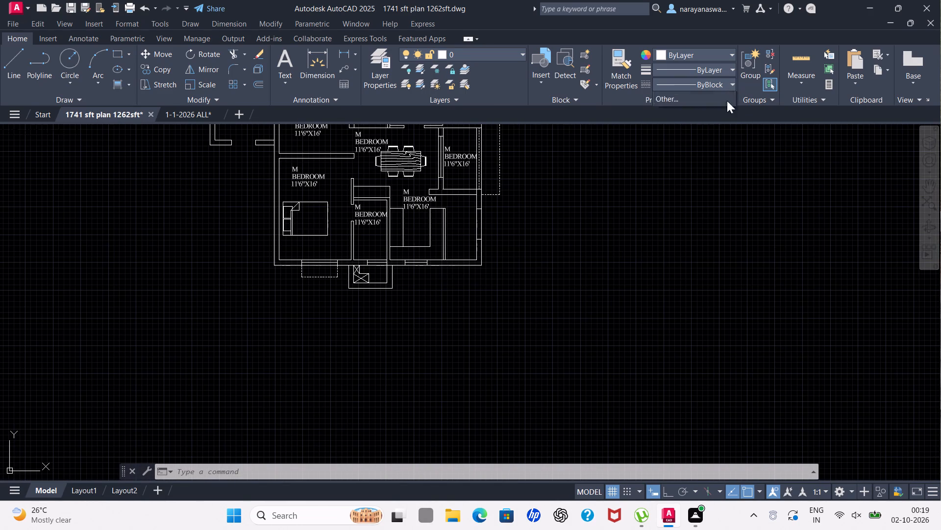
left_click(688, 140)
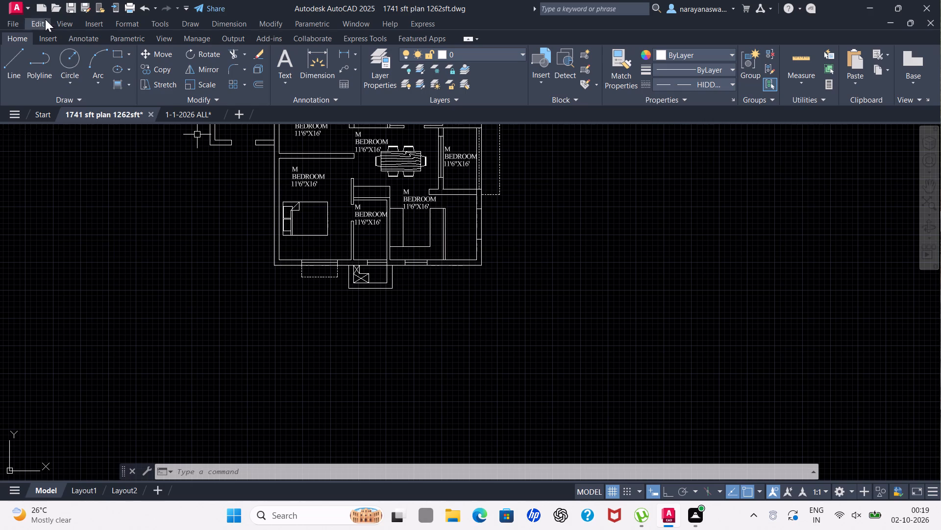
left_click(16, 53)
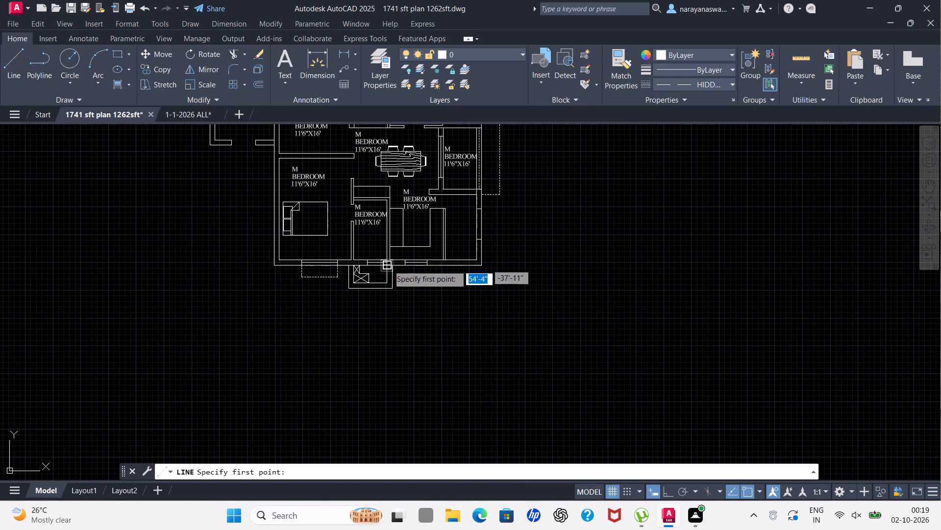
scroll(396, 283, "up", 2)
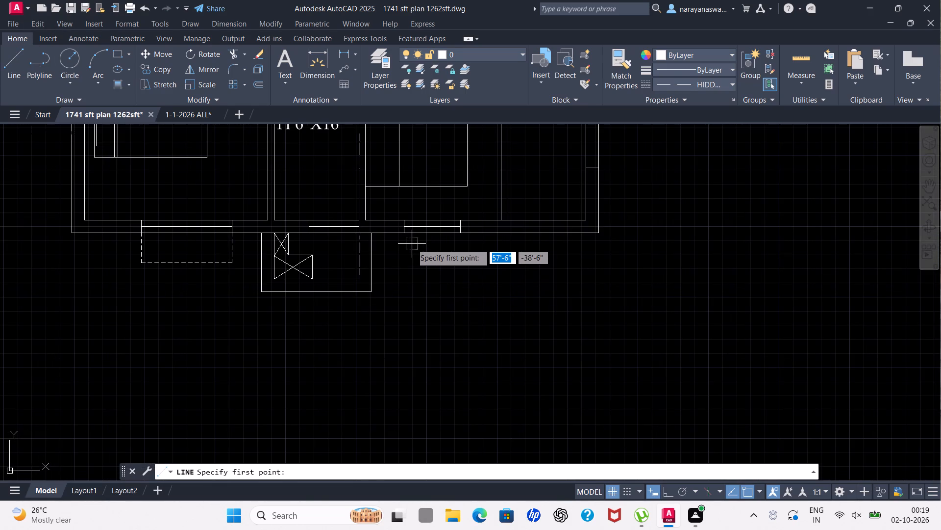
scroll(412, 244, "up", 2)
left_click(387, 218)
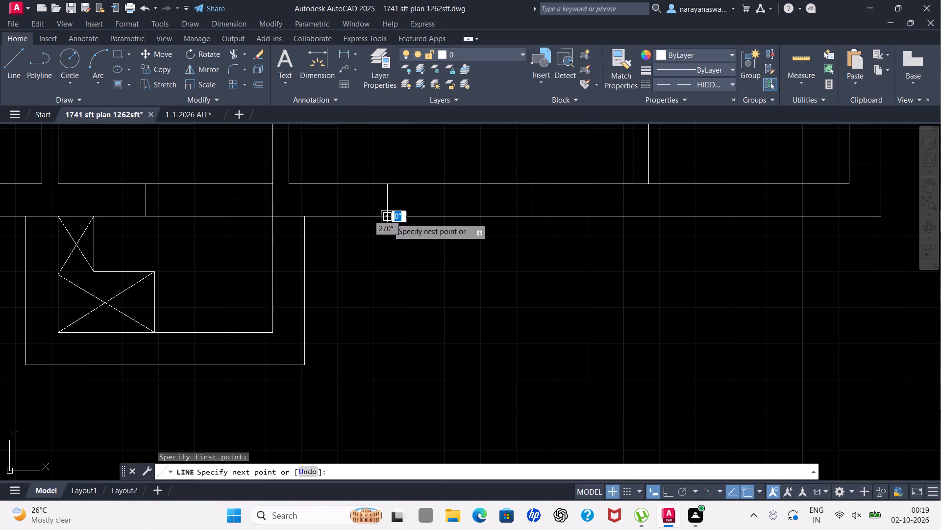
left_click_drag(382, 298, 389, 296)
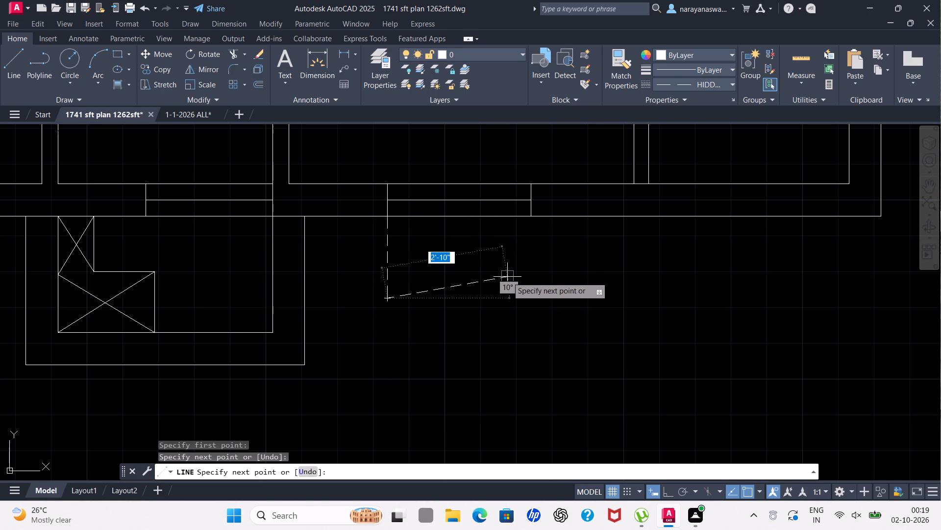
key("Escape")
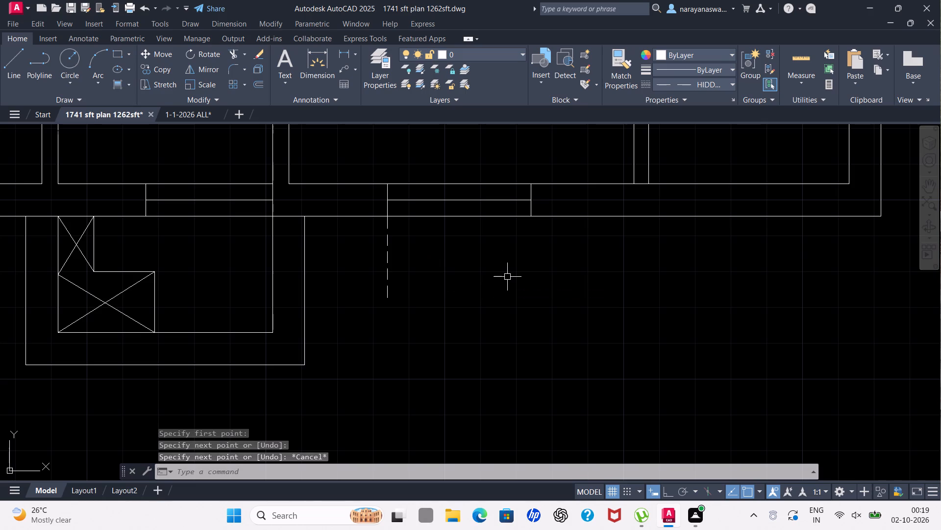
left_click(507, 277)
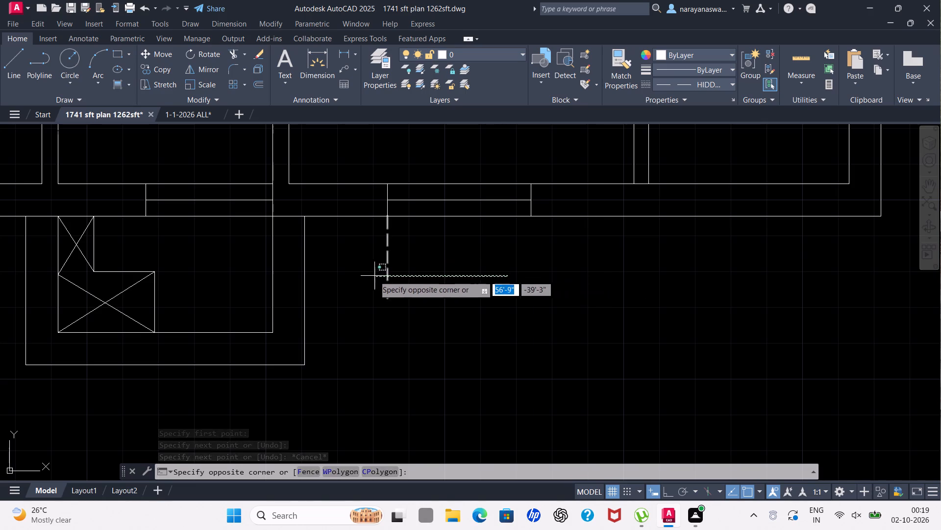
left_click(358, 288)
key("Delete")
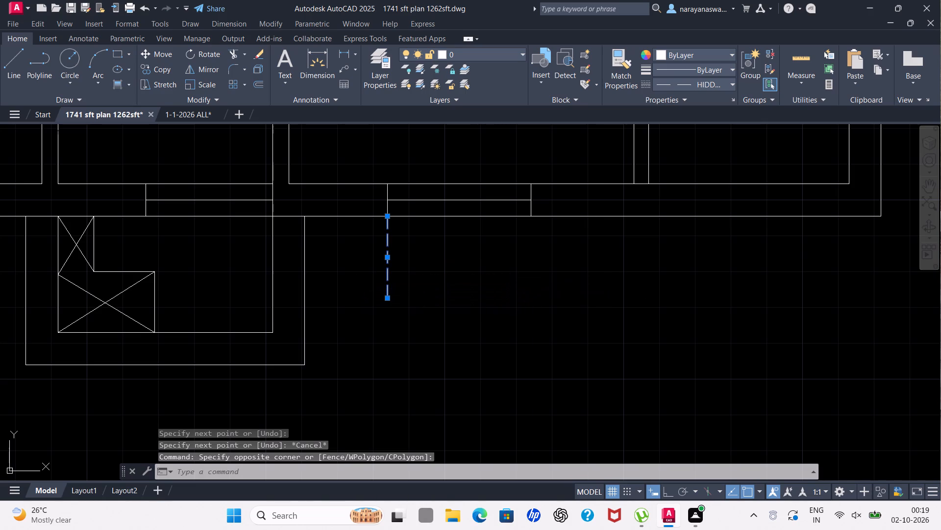
Draw a dashed three-sided projection outside the lower plan's bottom-wall window just right of the duct, matching the window's width.
left_click(13, 48)
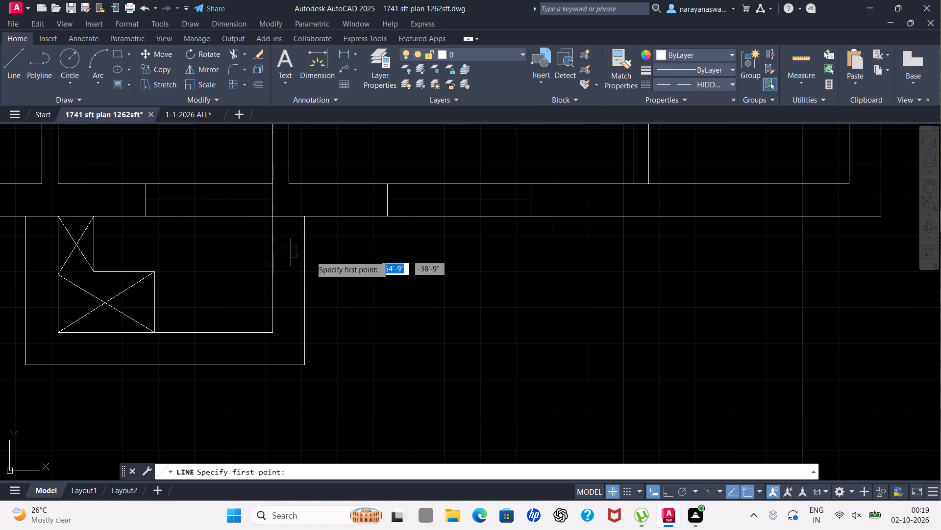
left_click(391, 220)
left_click(392, 278)
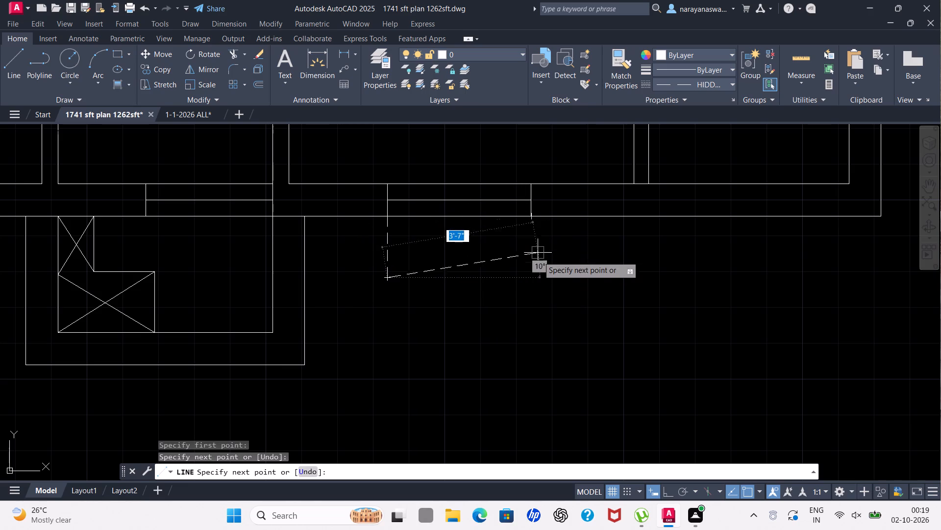
left_click(532, 281)
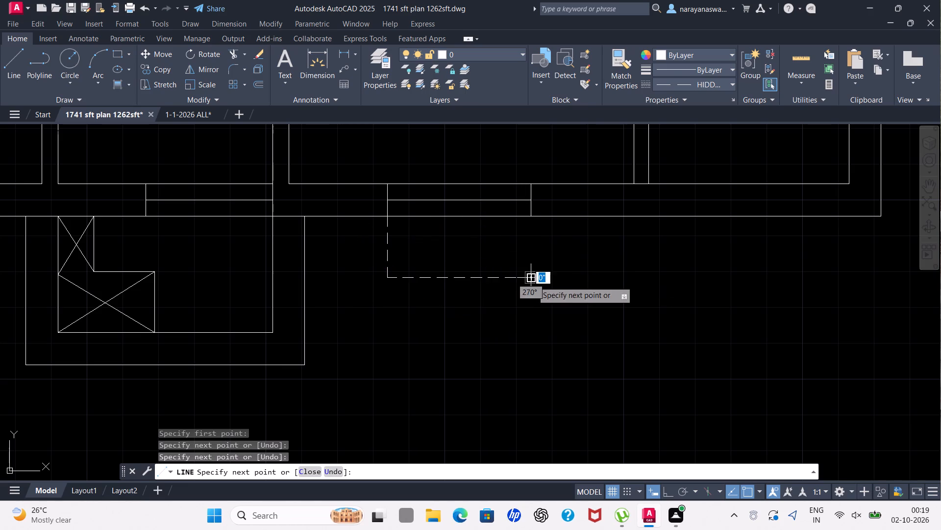
left_click(531, 216)
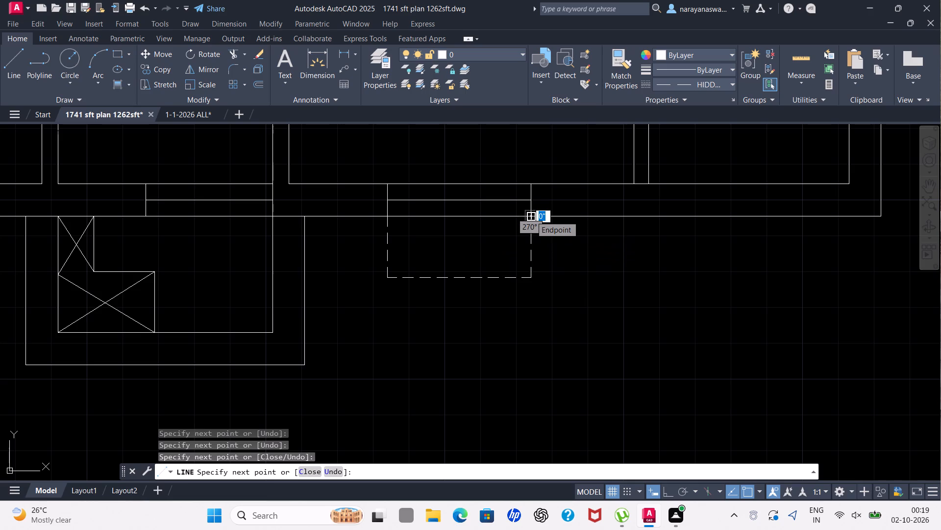
key("Escape")
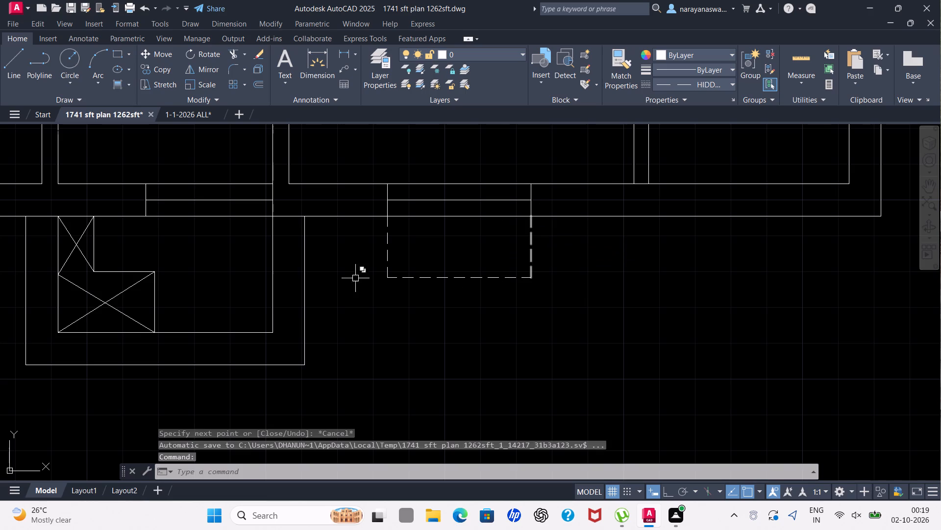
Move the refrigerator block off the cooktop block it overlaps, into the empty space towards the upper plan.
scroll(339, 270, "down", 5)
scroll(304, 176, "down", 2)
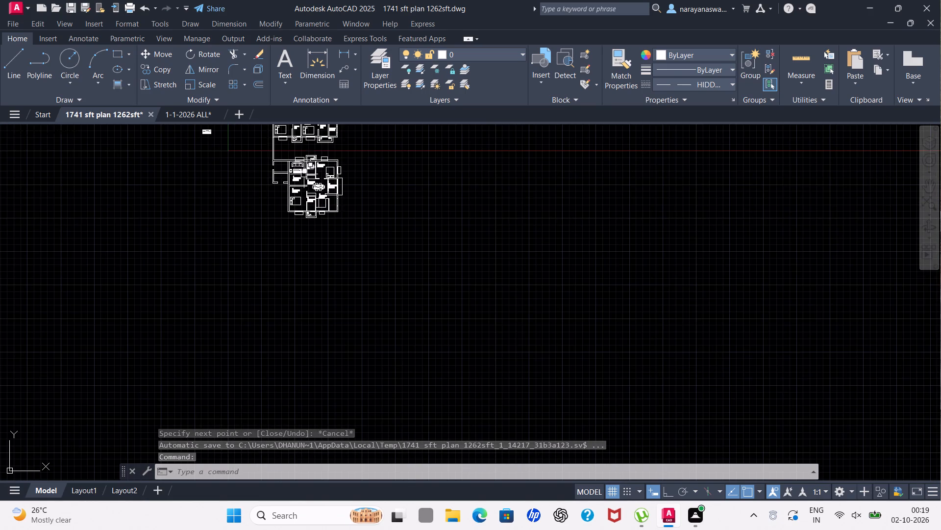
scroll(307, 170, "down", 2)
scroll(293, 124, "up", 4)
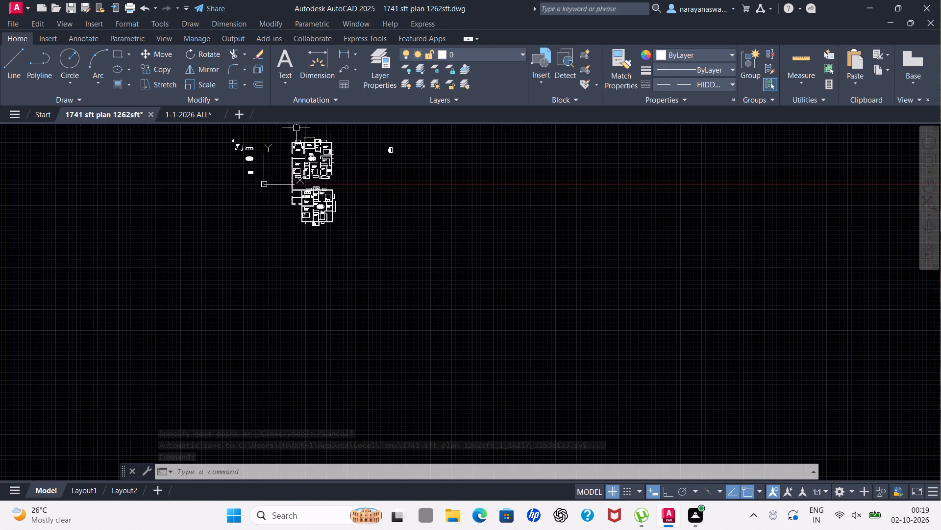
scroll(297, 130, "up", 3)
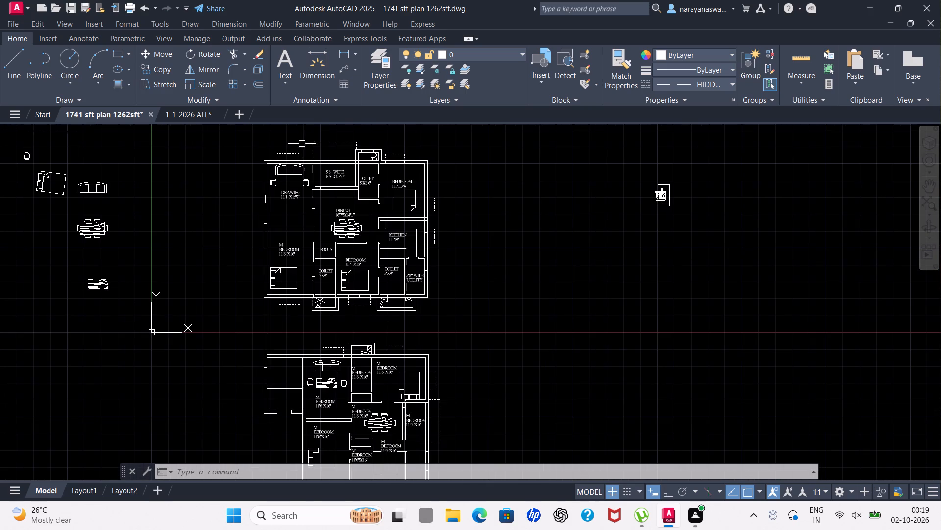
scroll(441, 196, "down", 2)
scroll(476, 218, "up", 2)
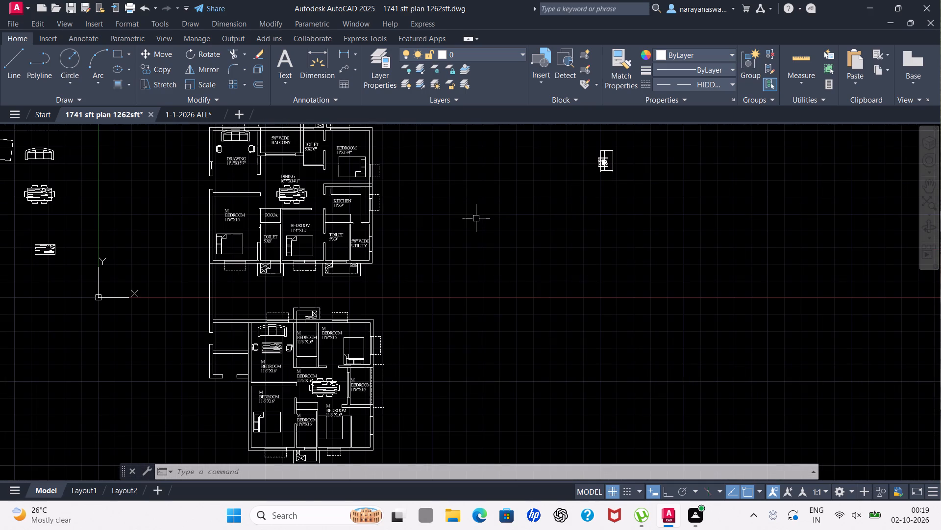
scroll(346, 396, "down", 2)
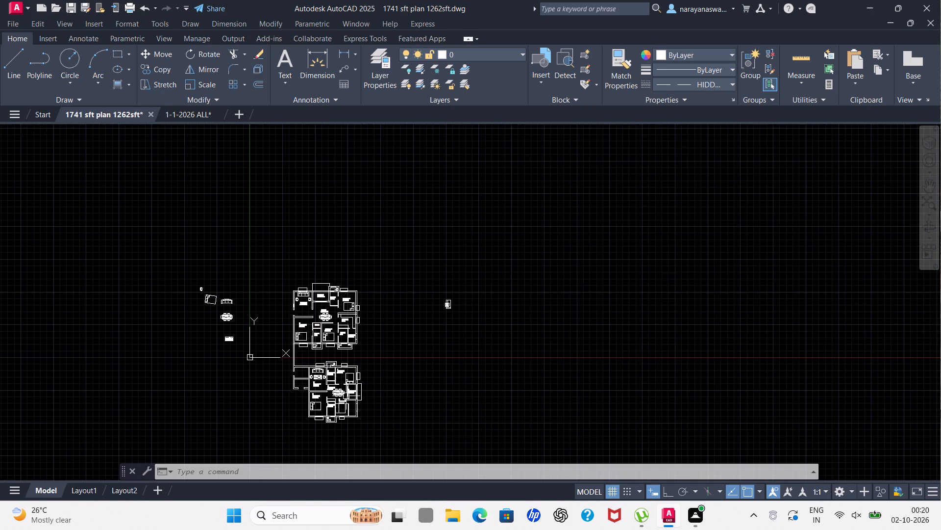
scroll(246, 358, "up", 2)
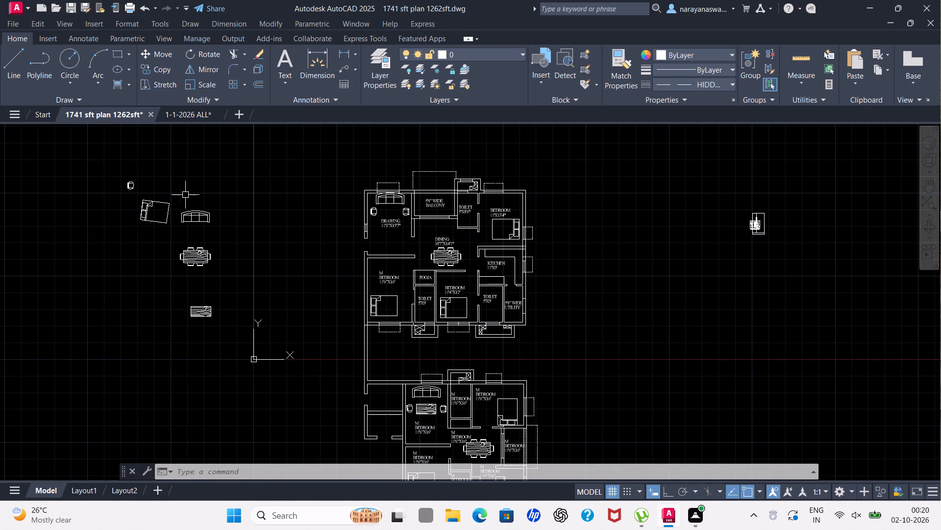
scroll(760, 231, "up", 2)
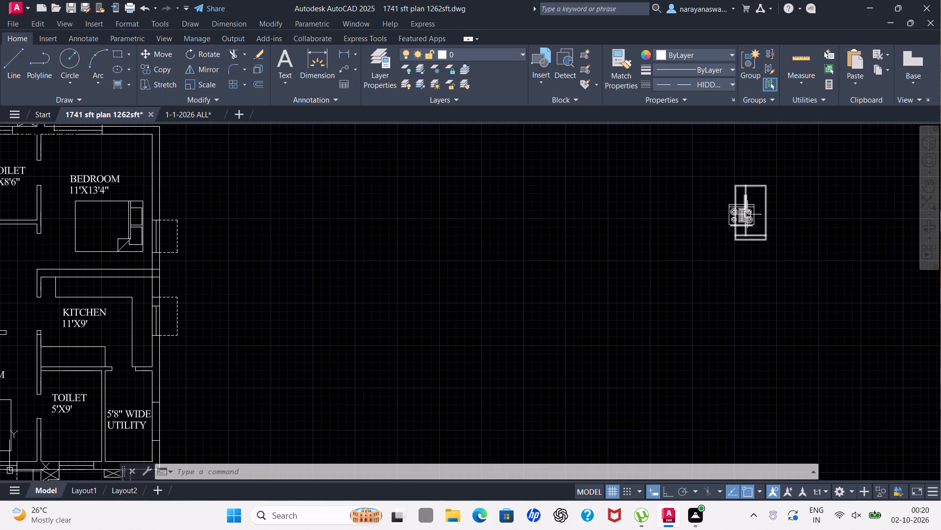
left_click(747, 213)
right_click(747, 213)
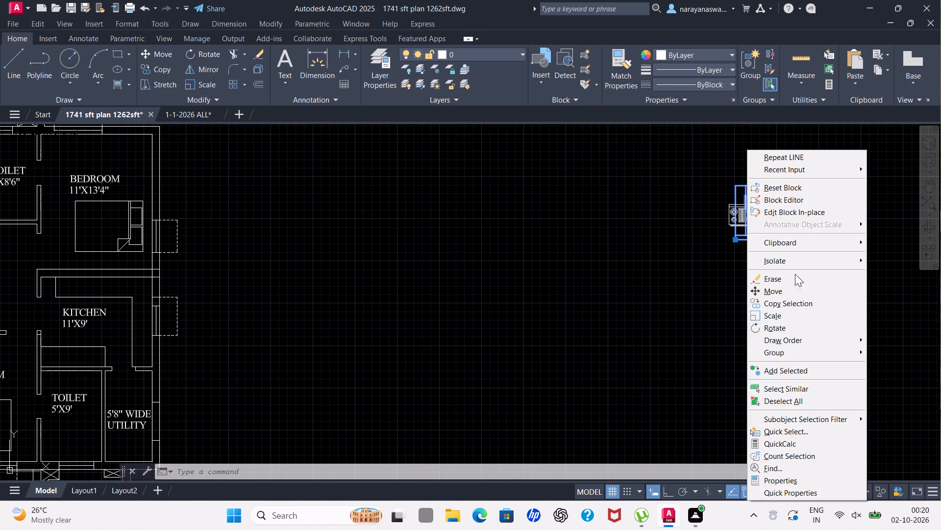
left_click(791, 289)
left_click(733, 188)
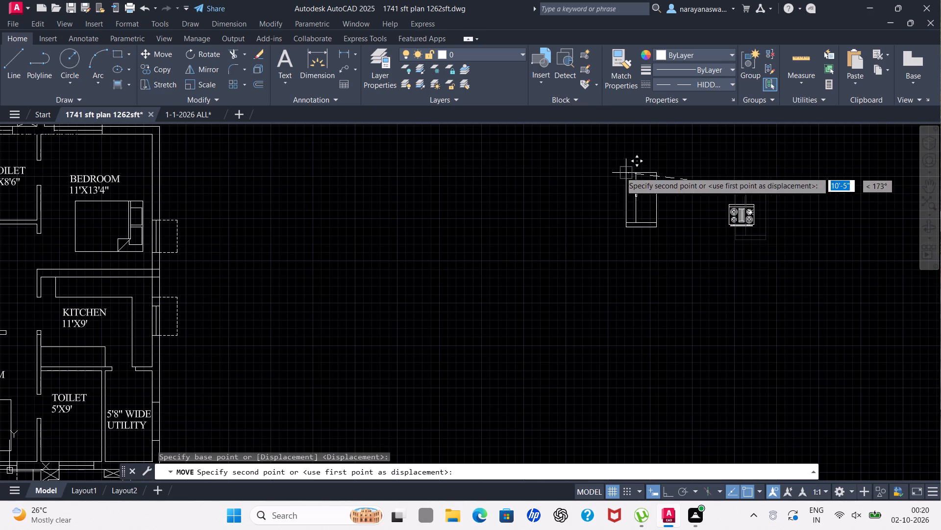
left_click(593, 164)
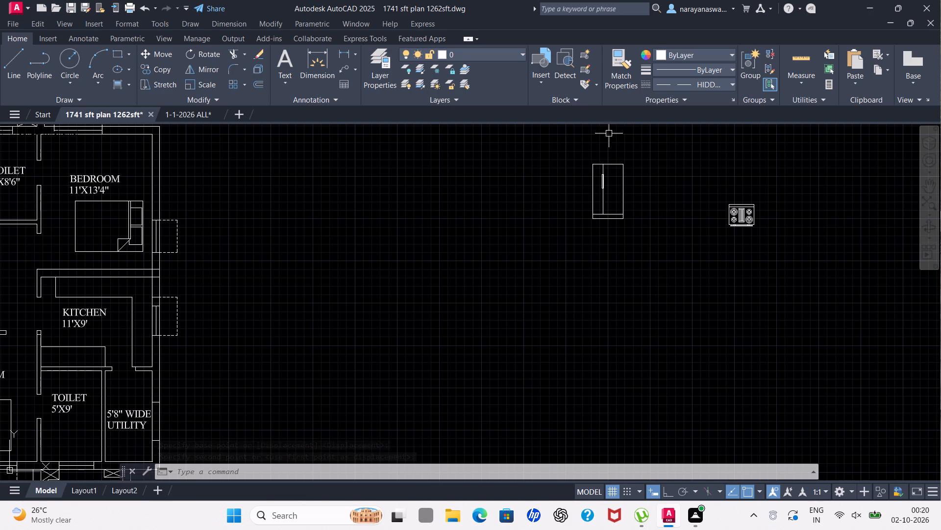
Look over the upper and lower plans and examine the upper plan's kitchen counter and window.
scroll(529, 194, "down", 2)
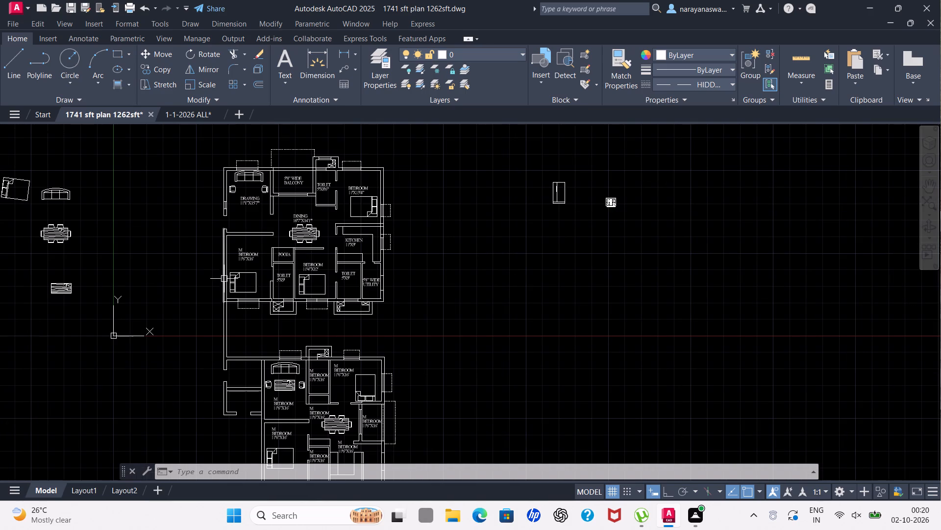
scroll(259, 340, "up", 2)
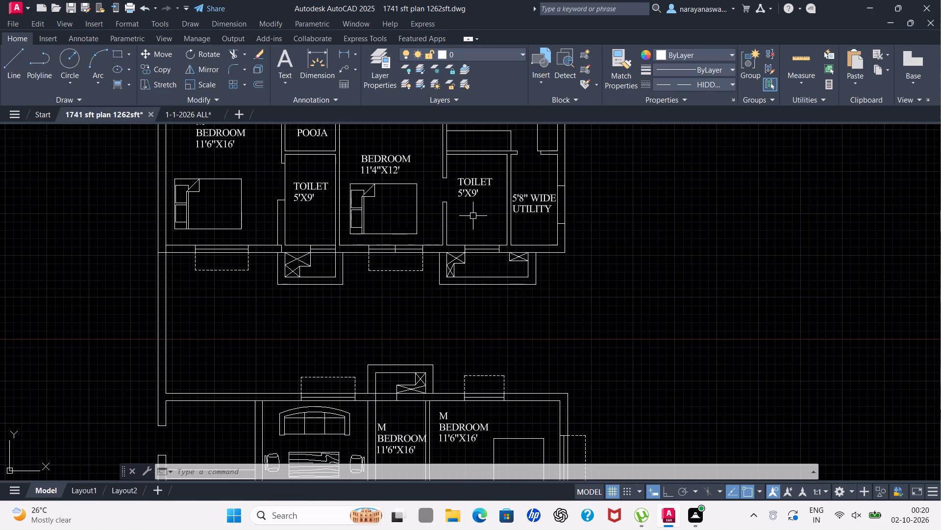
scroll(473, 217, "down", 5)
scroll(481, 206, "up", 3)
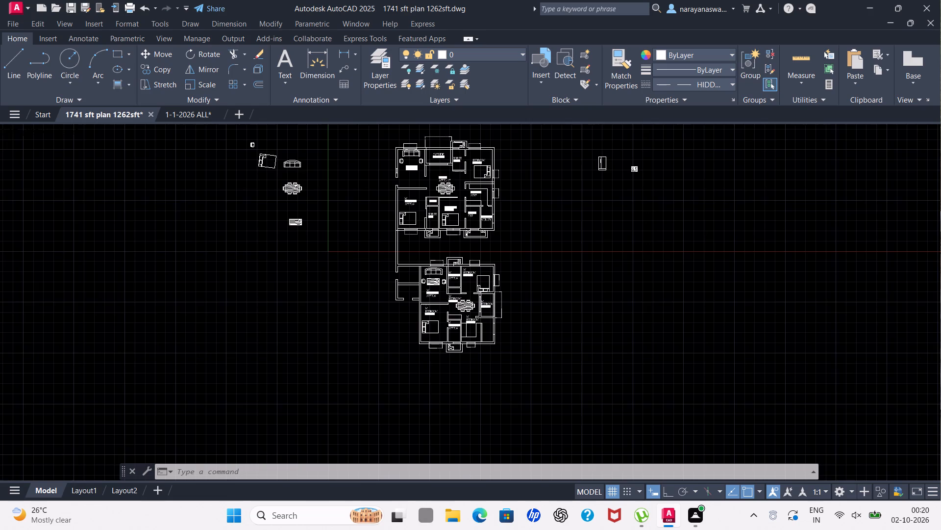
scroll(412, 221, "up", 2)
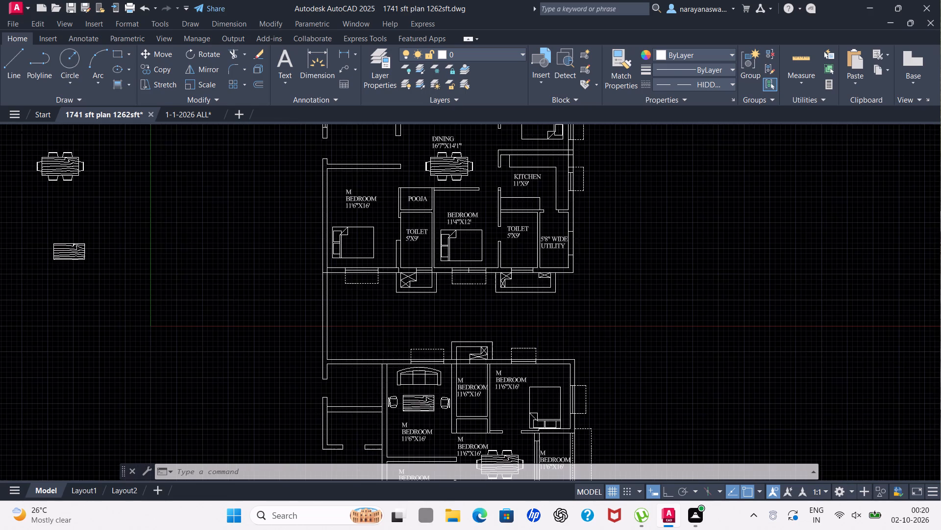
scroll(480, 250, "down", 2)
scroll(558, 204, "up", 2)
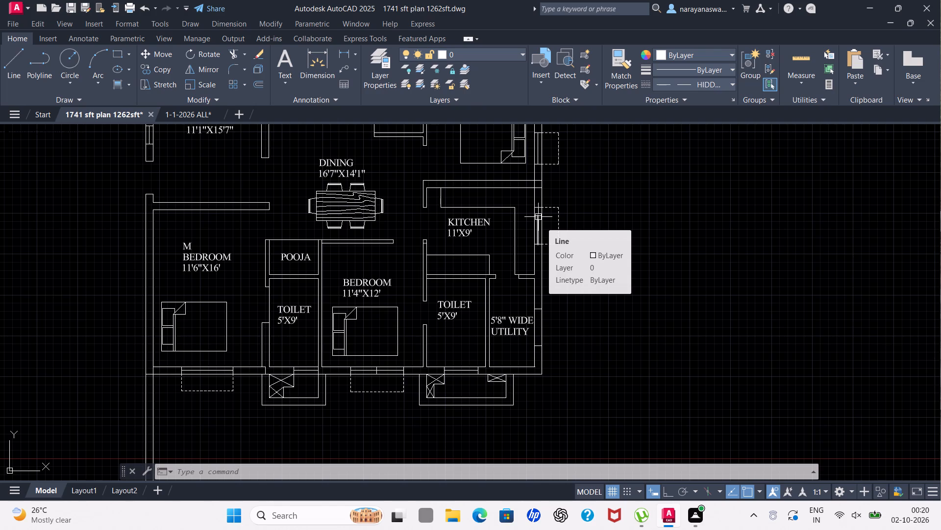
scroll(615, 228, "down", 2)
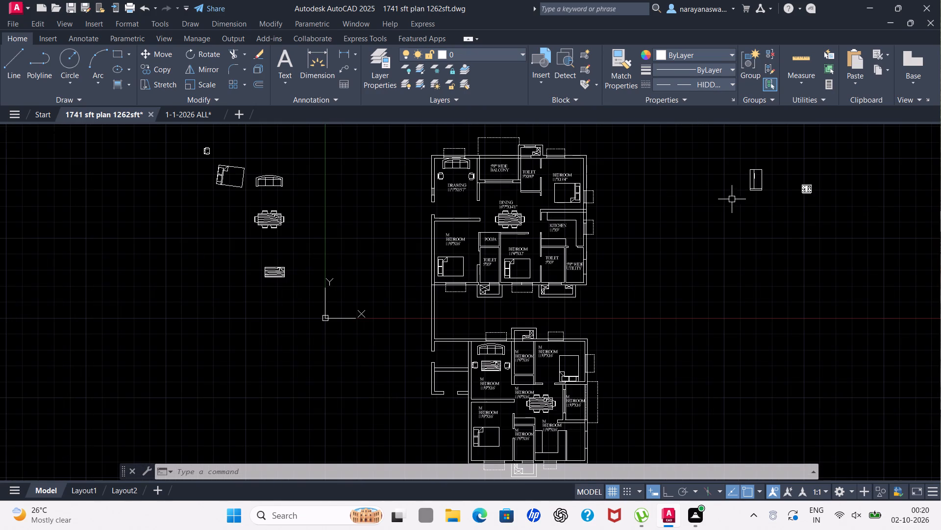
Rotate the loose cooktop block 90 degrees clockwise.
scroll(821, 166, "up", 2)
left_click_drag(825, 173, 820, 178)
left_click(761, 278)
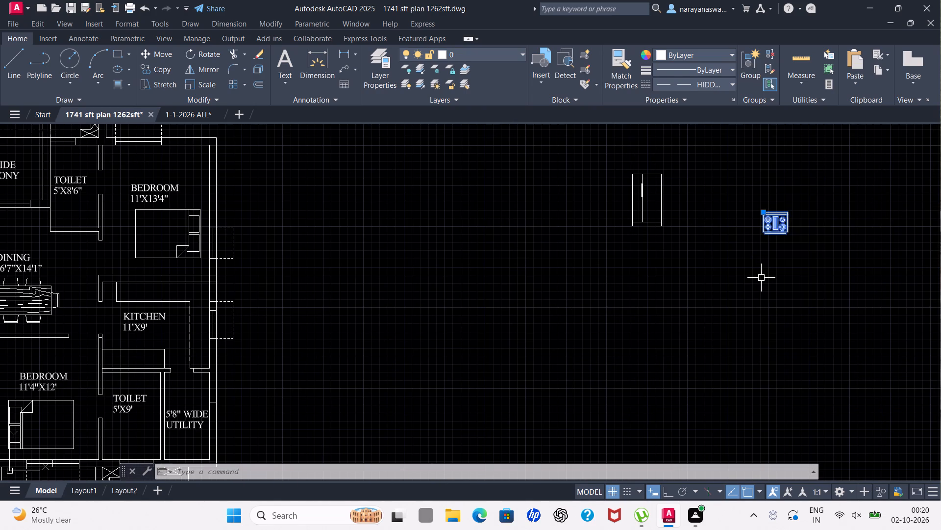
right_click(761, 278)
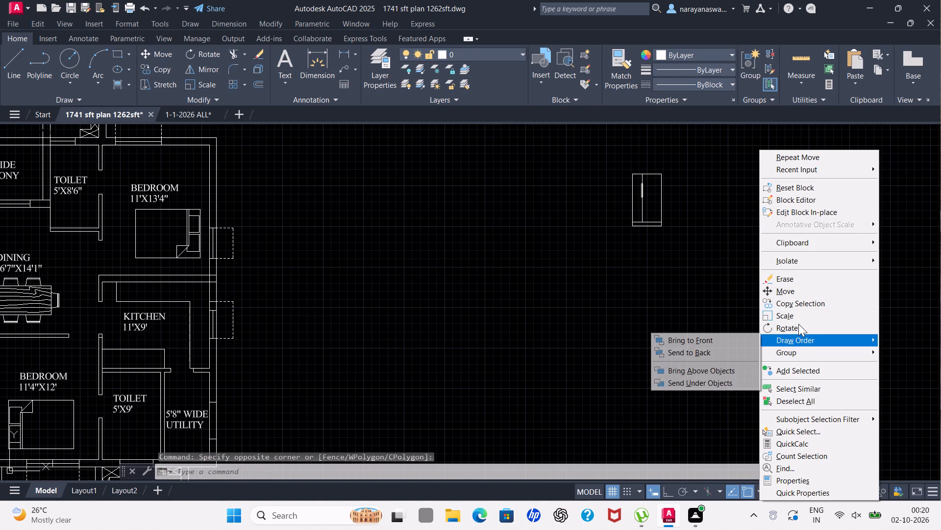
left_click(798, 324)
left_click(786, 211)
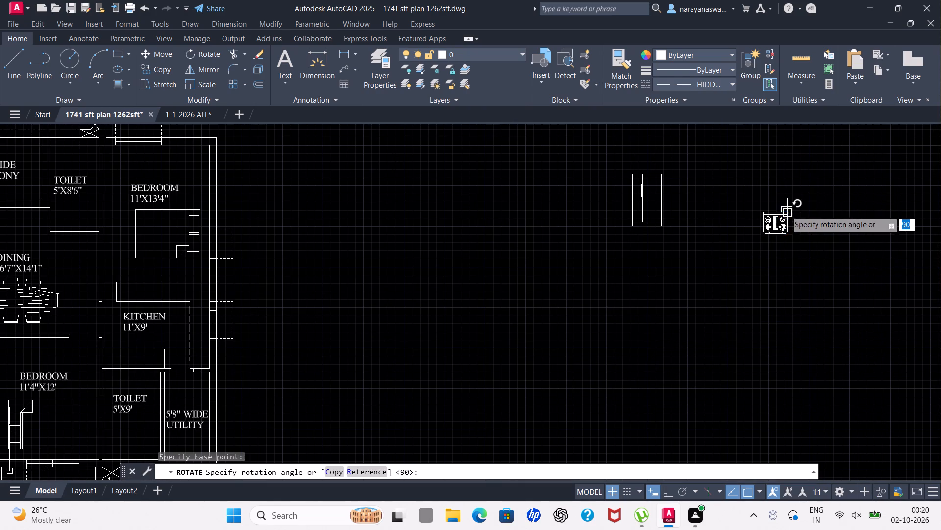
left_click(787, 251)
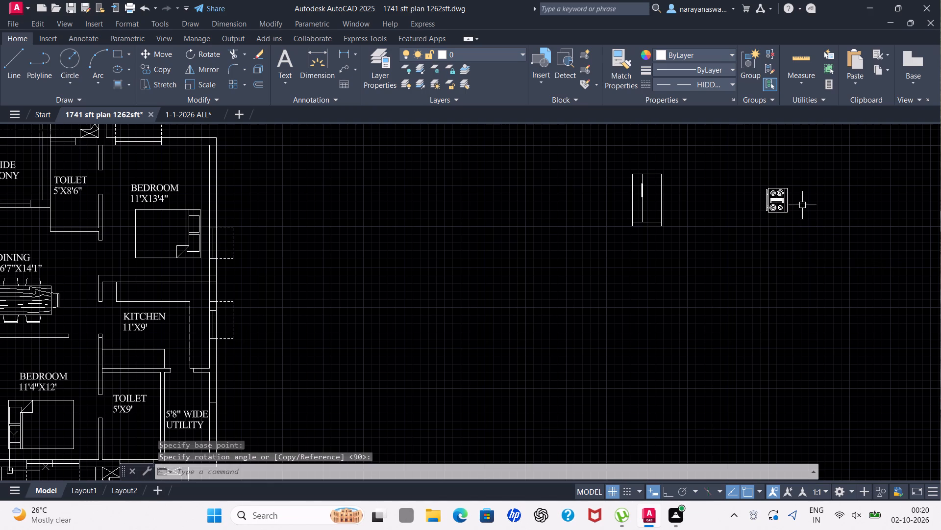
Move the rotated cooktop block onto the upper plan's kitchen counter beside the outer-wall window, fitting it within the counter depth.
left_click_drag(805, 173, 787, 183)
left_click(740, 251)
right_click(740, 251)
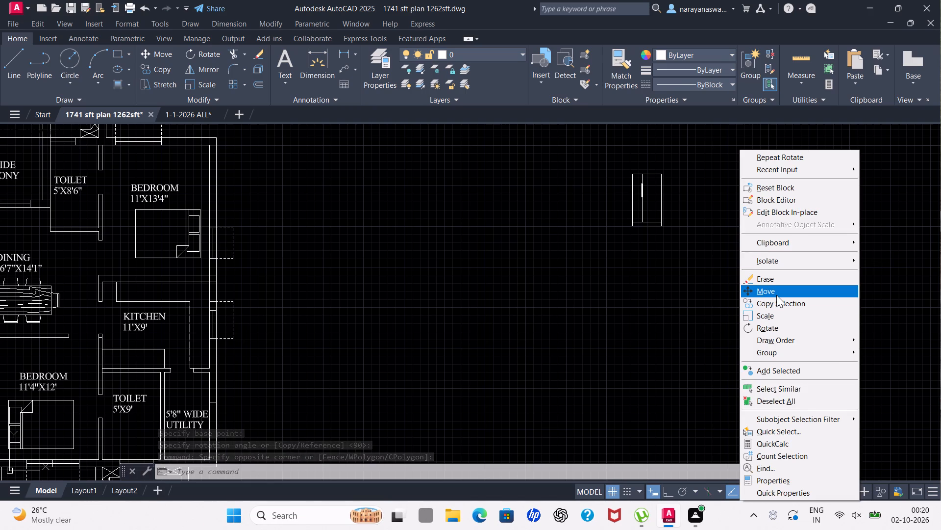
left_click(779, 292)
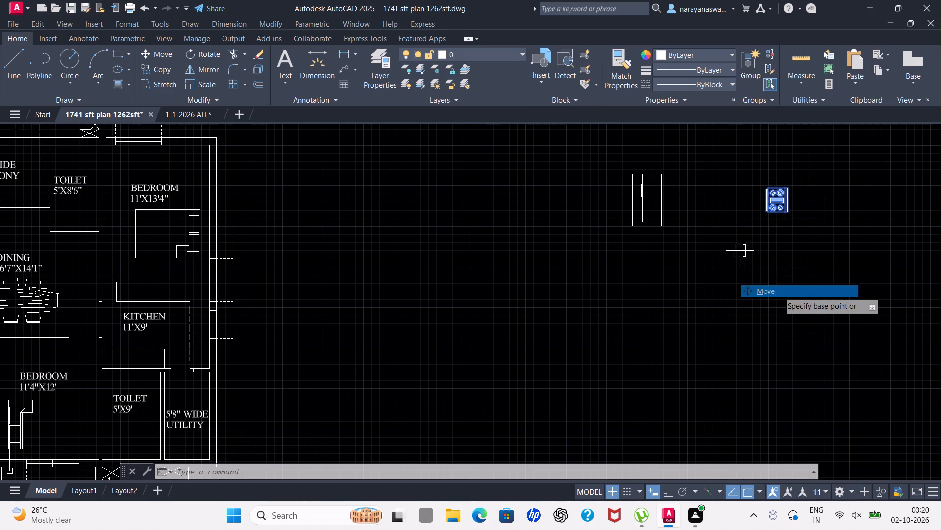
left_click(770, 201)
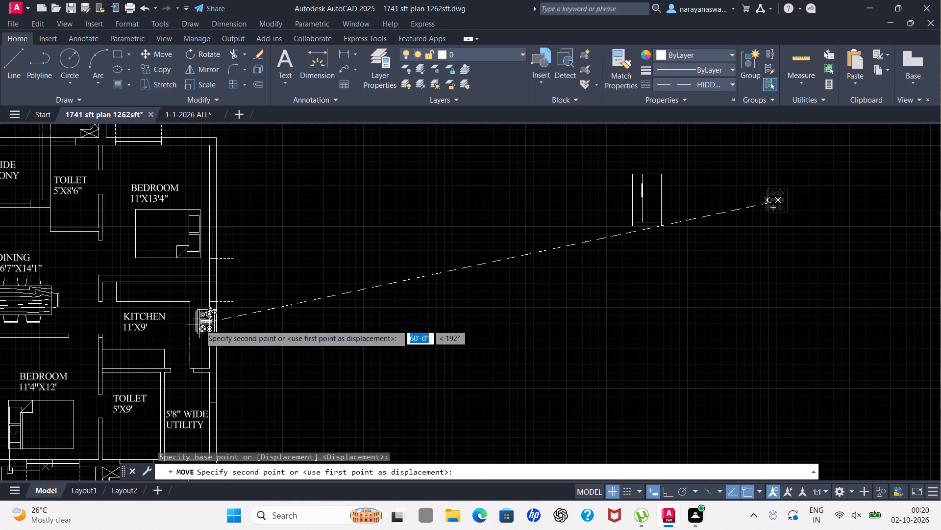
scroll(199, 324, "up", 4)
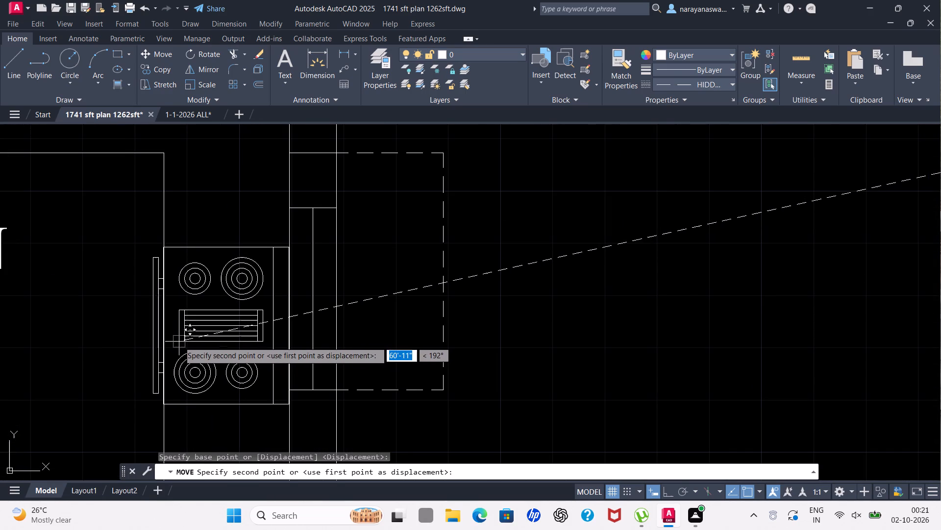
left_click(179, 342)
Compare the kitchen areas of the upper and lower plans and examine the placement of the cooktop.
scroll(228, 200, "down", 5)
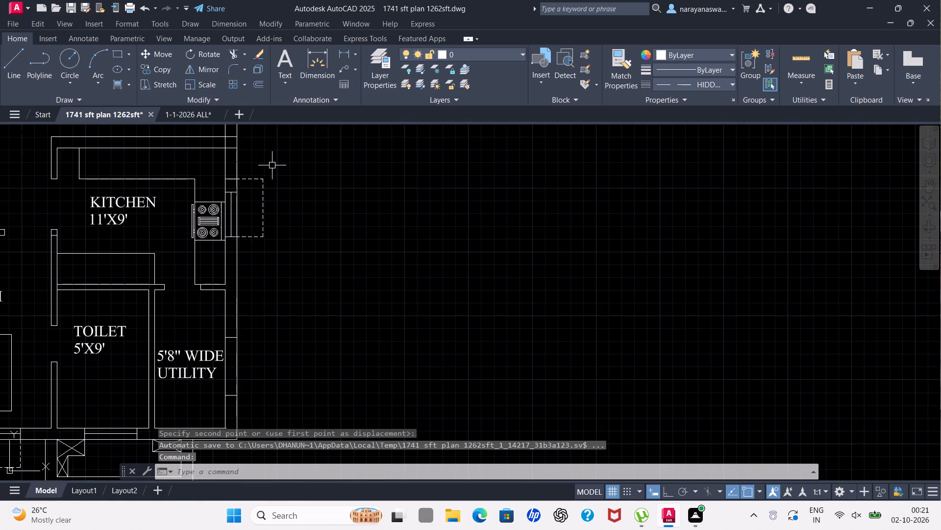
scroll(97, 268, "down", 3)
scroll(49, 342, "down", 3)
scroll(37, 349, "up", 3)
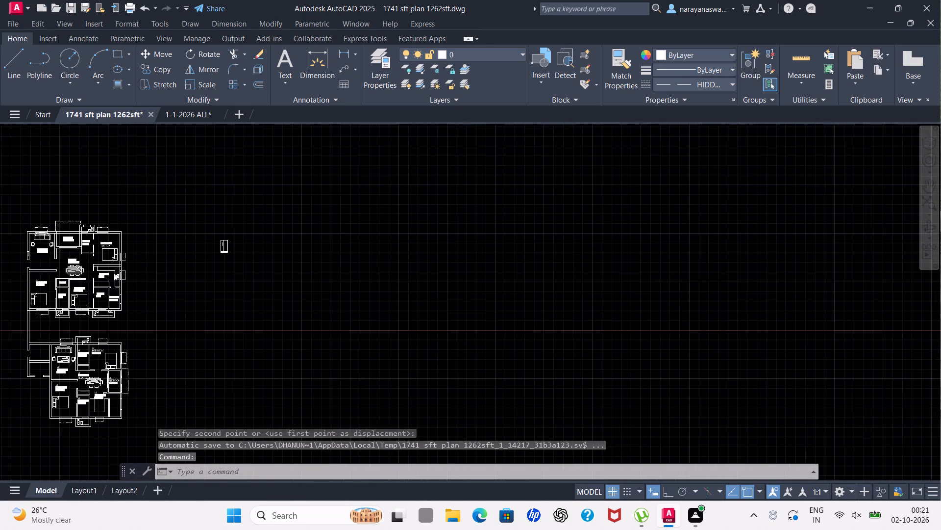
scroll(50, 363, "down", 2)
scroll(46, 393, "up", 3)
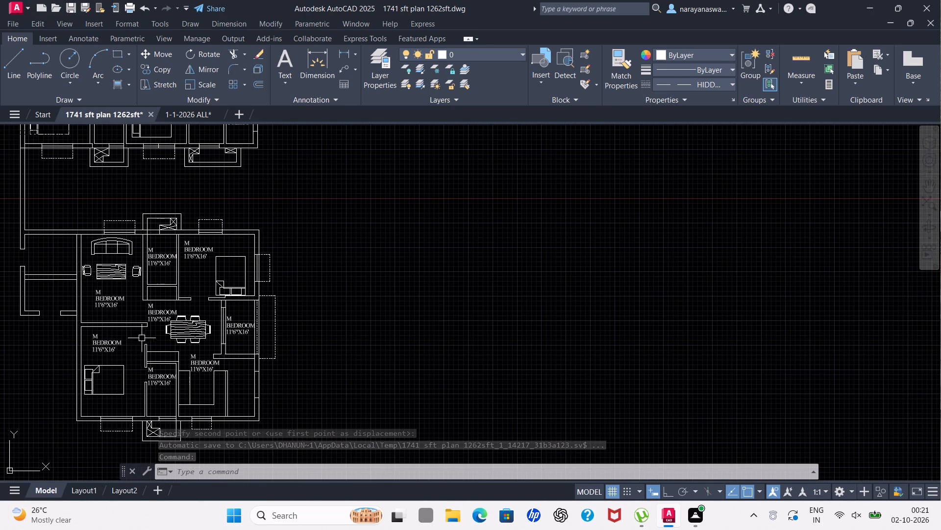
scroll(212, 384, "up", 1)
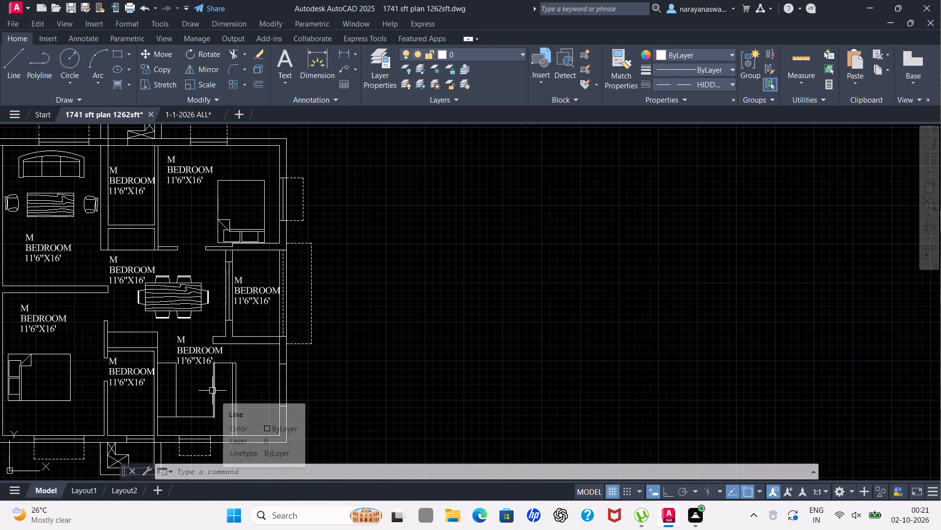
scroll(212, 391, "down", 3)
scroll(192, 227, "up", 2)
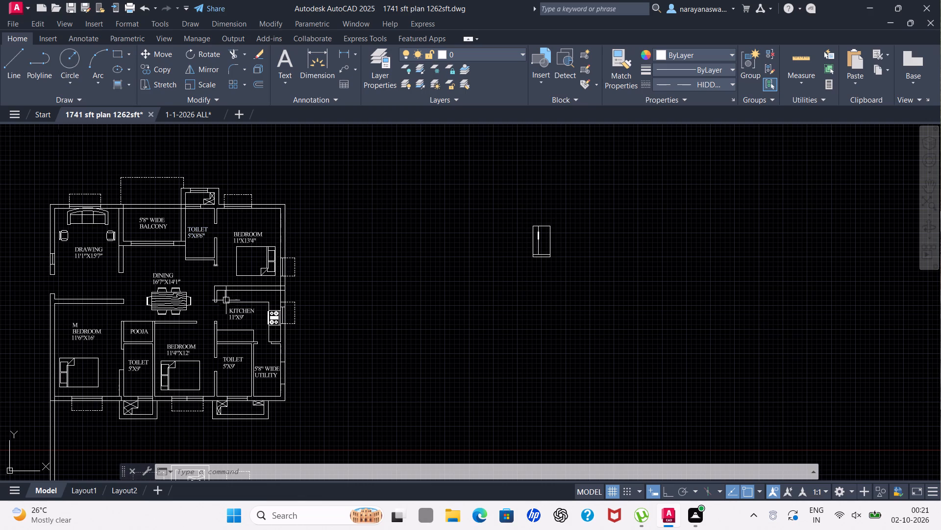
scroll(260, 333, "up", 2)
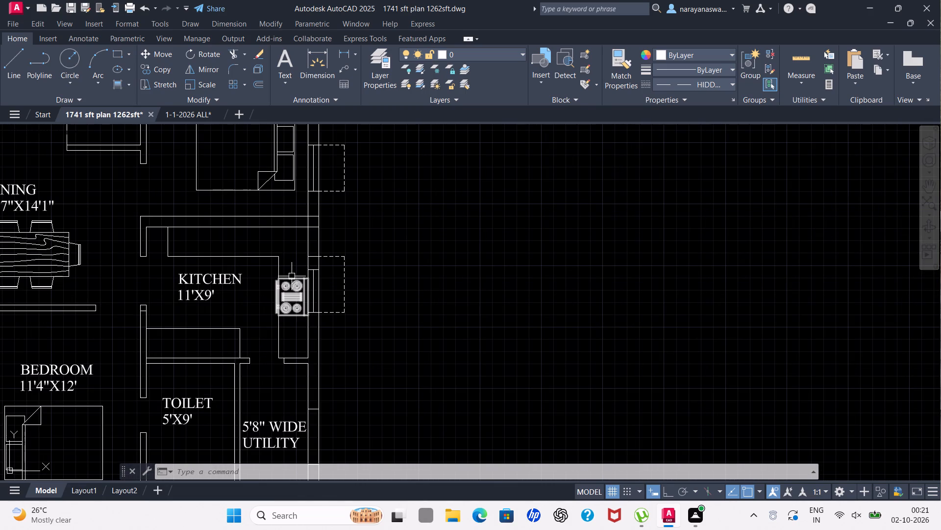
Shift the cooktop in the upper plan's kitchen about 1 inch up along the counter.
left_click(292, 278)
right_click(292, 278)
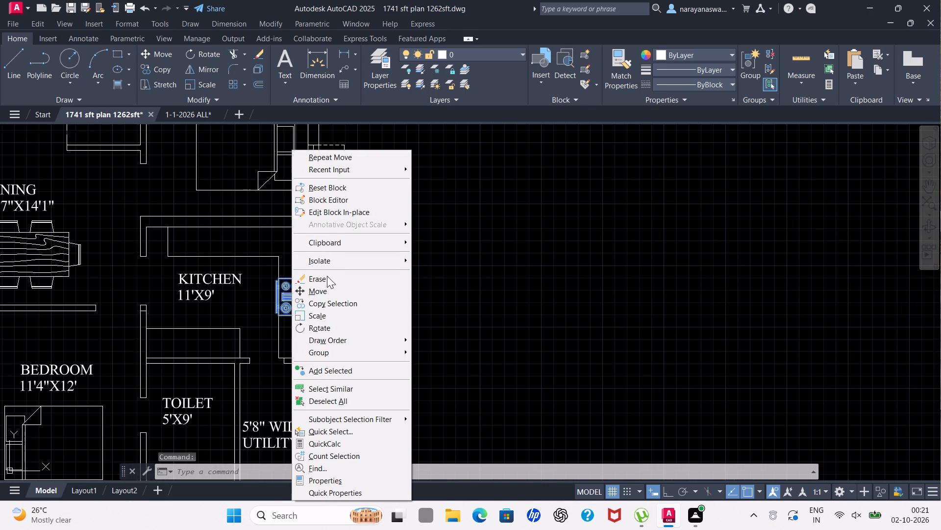
left_click(327, 299)
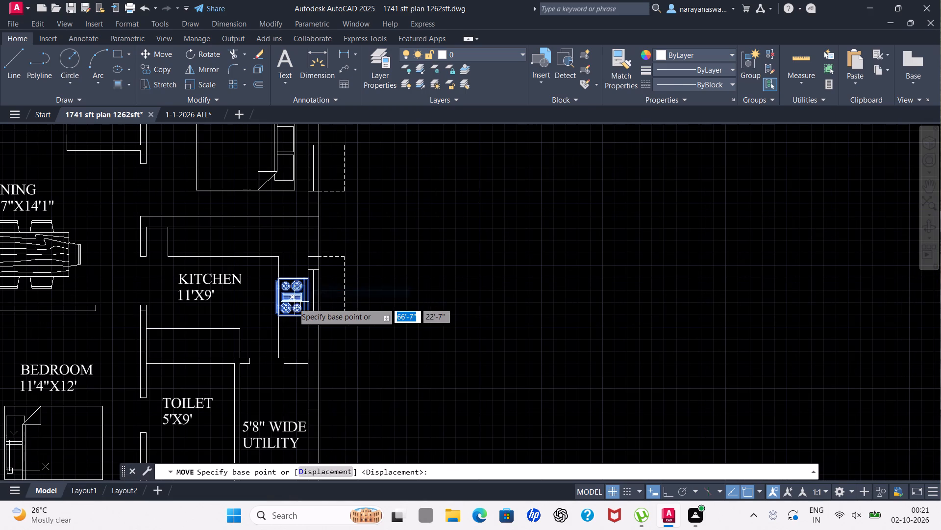
left_click(292, 304)
scroll(308, 255, "down", 2)
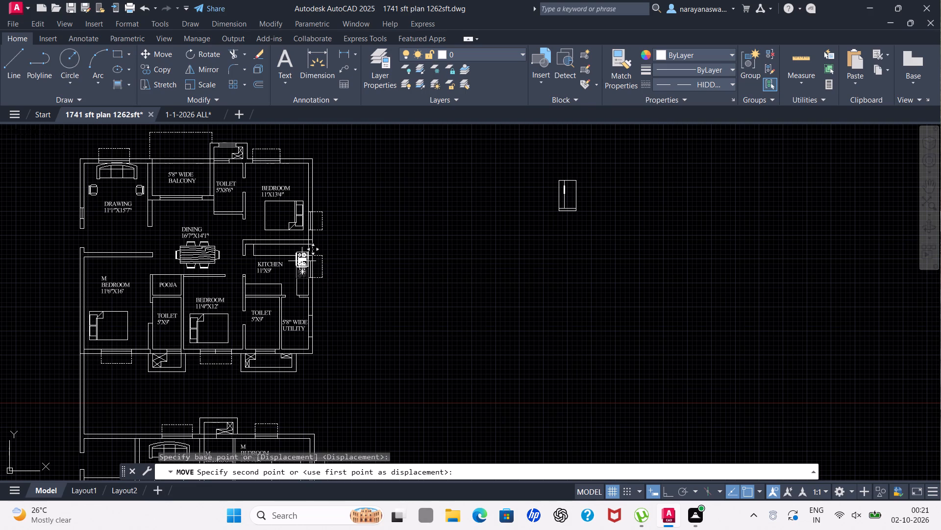
scroll(294, 277, "up", 2)
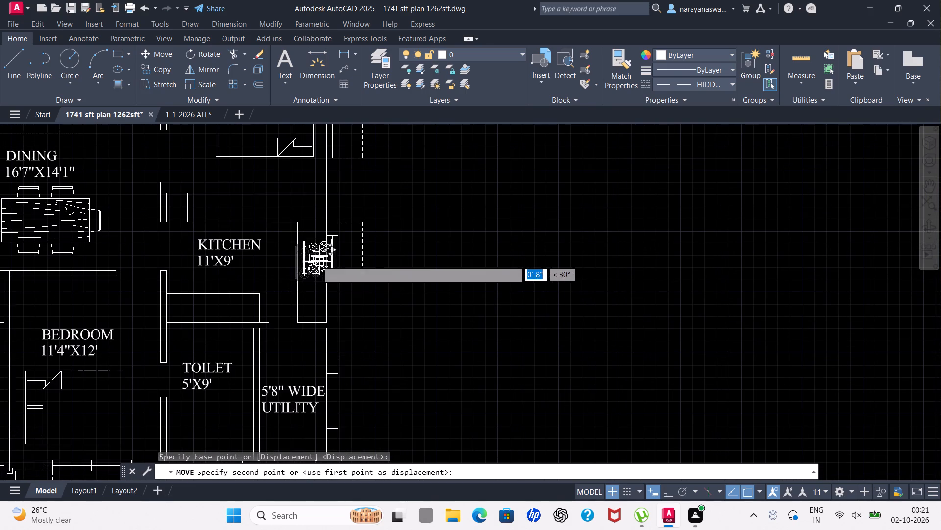
scroll(310, 266, "up", 2)
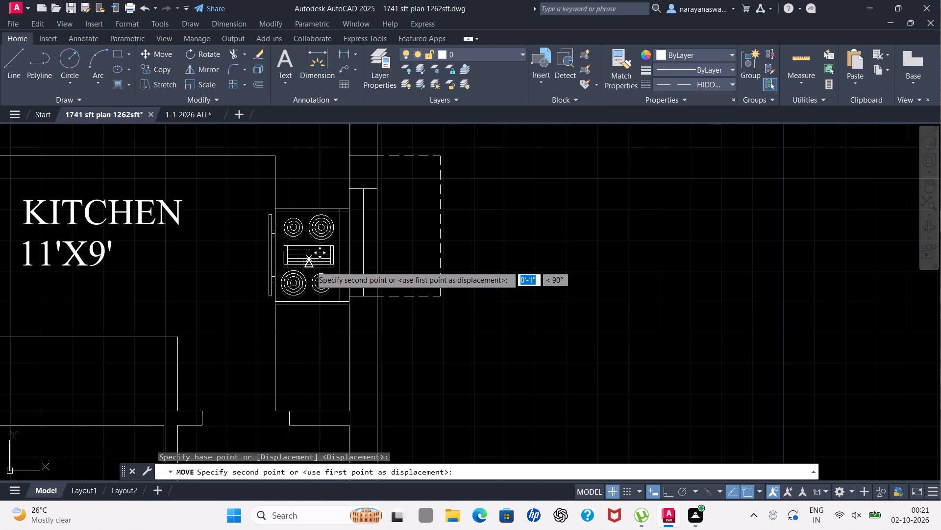
left_click(310, 266)
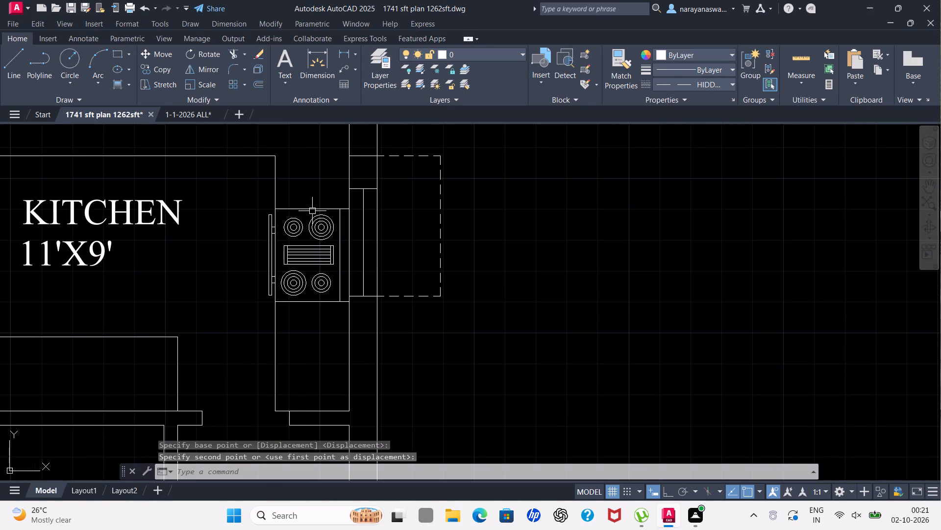
Copy the cooktop from the upper plan's kitchen onto the lower plan's kitchen counter, next to the utility wall.
left_click(312, 211)
right_click(312, 211)
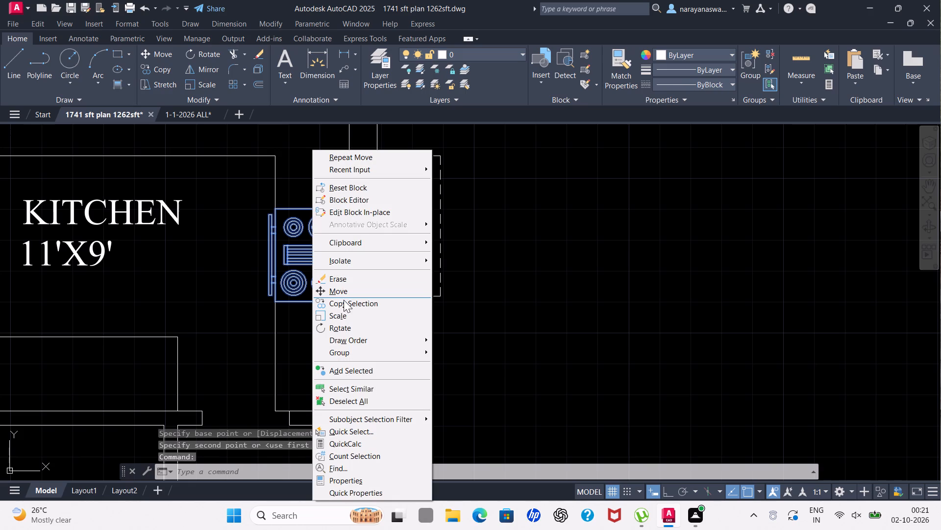
left_click(344, 300)
left_click(315, 255)
scroll(316, 252, "down", 3)
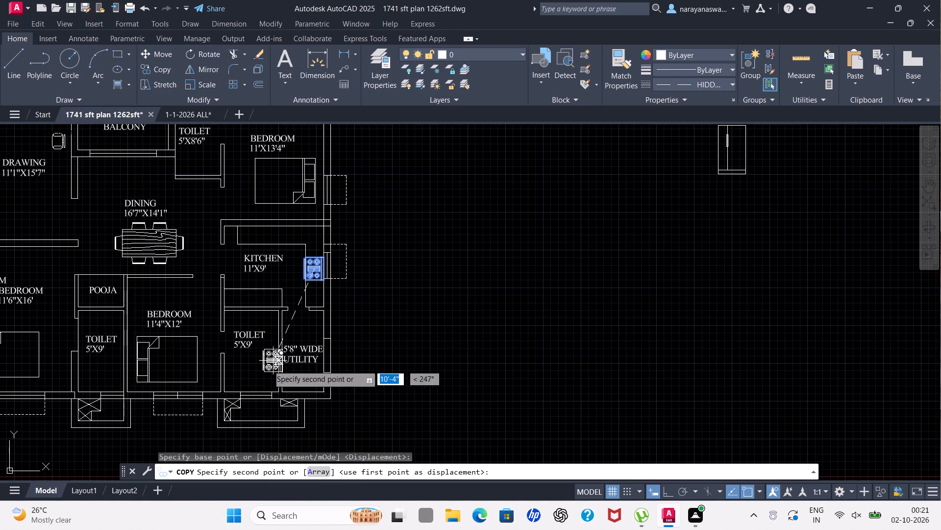
scroll(310, 272, "down", 4)
scroll(291, 363, "up", 3)
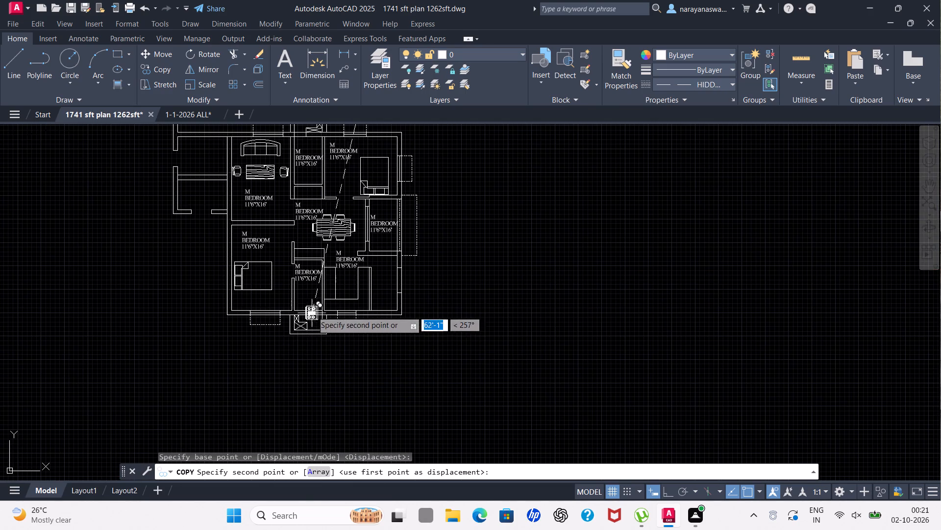
scroll(362, 288, "up", 3)
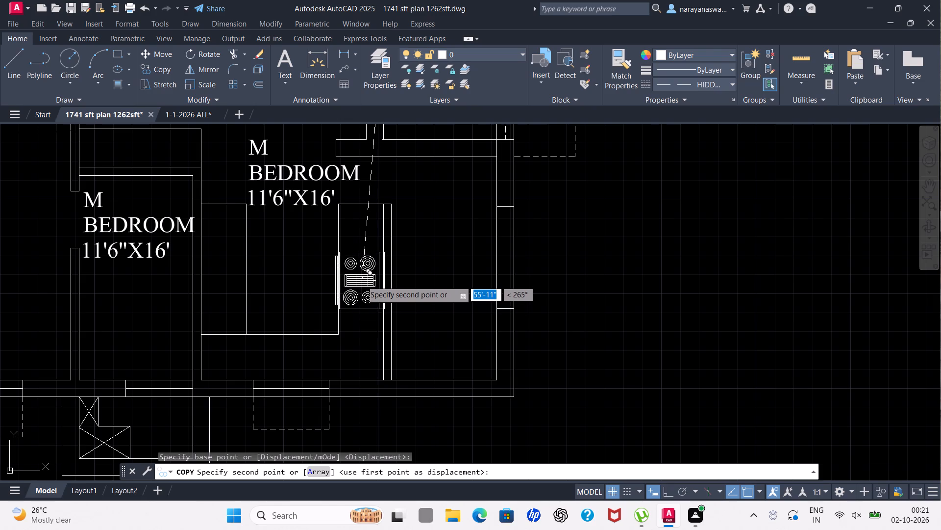
left_click(362, 281)
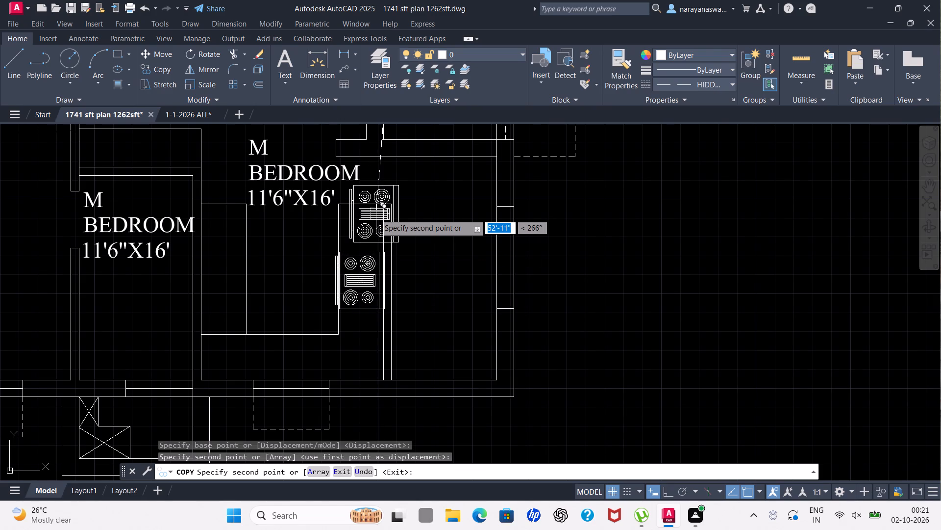
key("Escape")
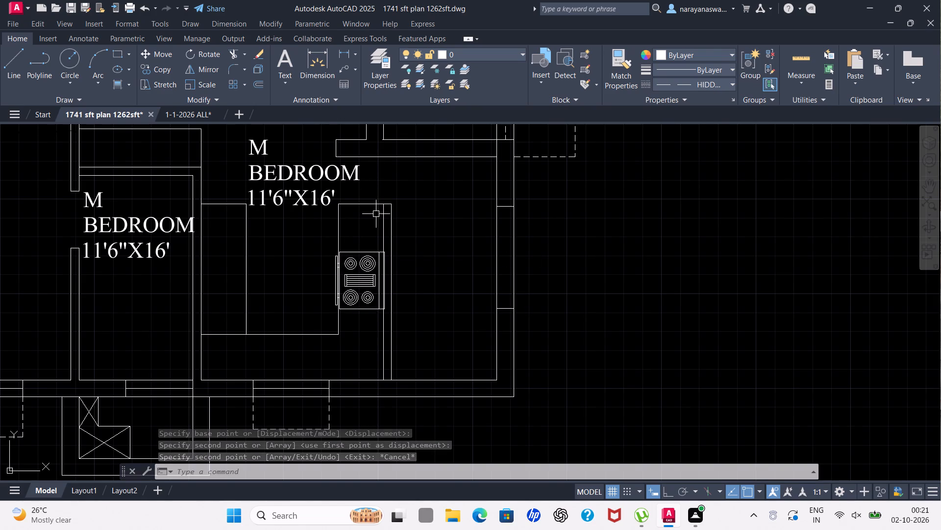
Replace the bedroom label in the lower plan's sofa room with the name DRAWING.
scroll(330, 287, "down", 4)
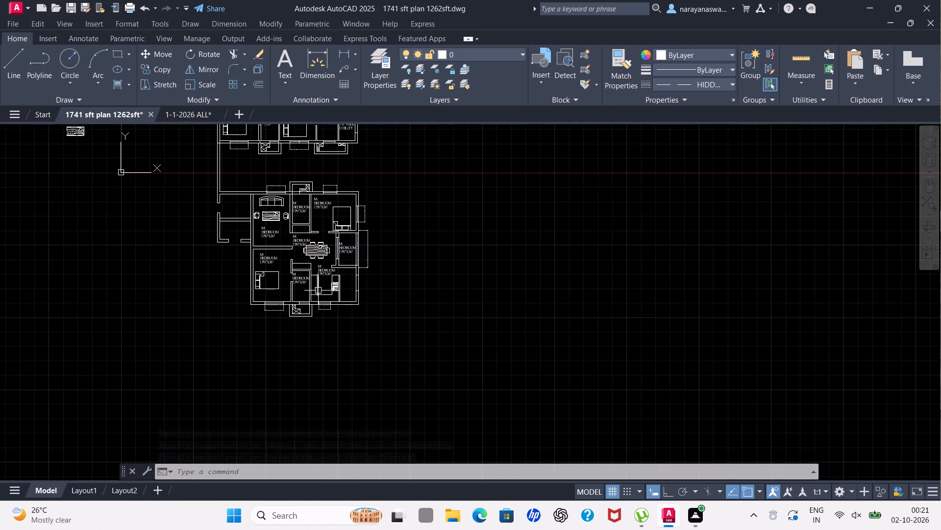
scroll(289, 199, "up", 2)
scroll(249, 272, "up", 1)
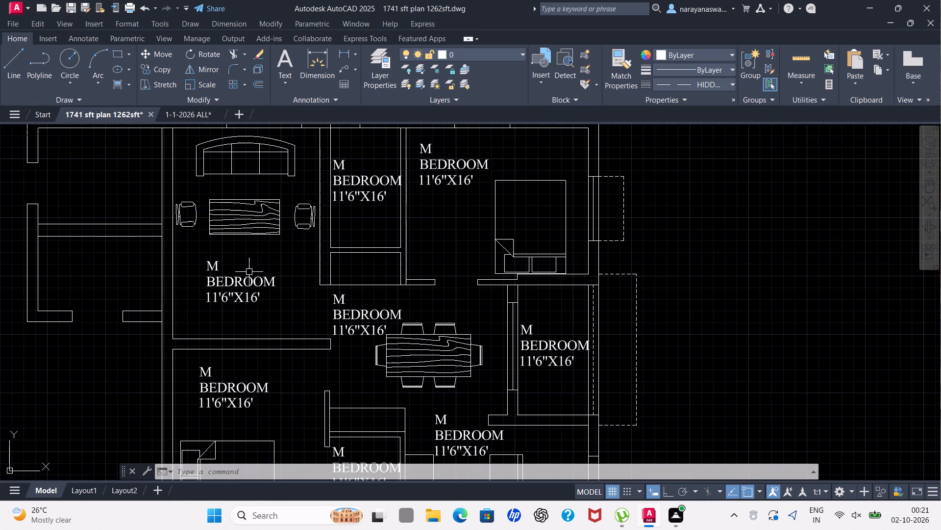
double_click(227, 287)
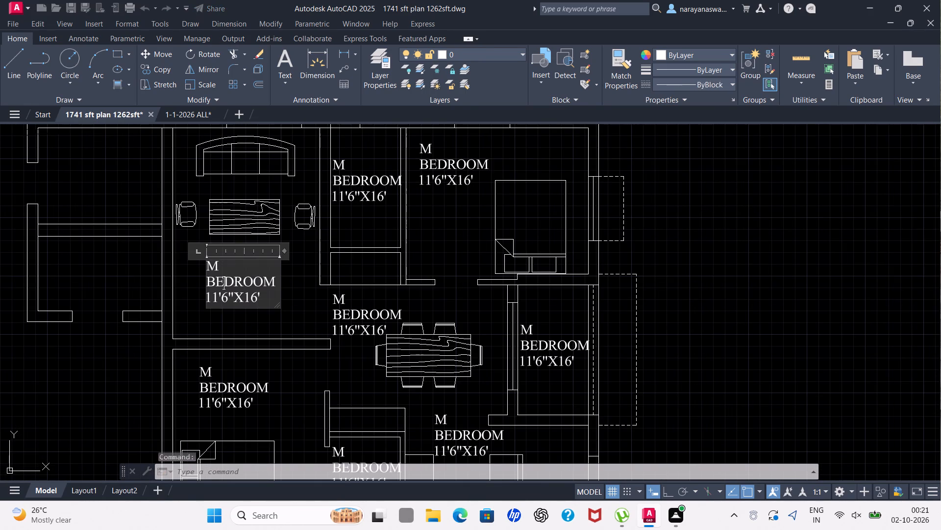
left_click(268, 296)
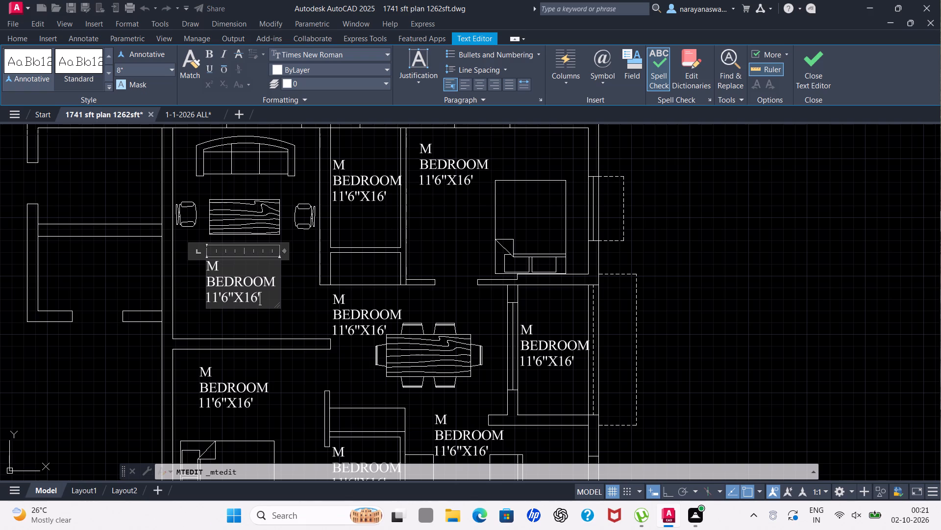
key("Return")
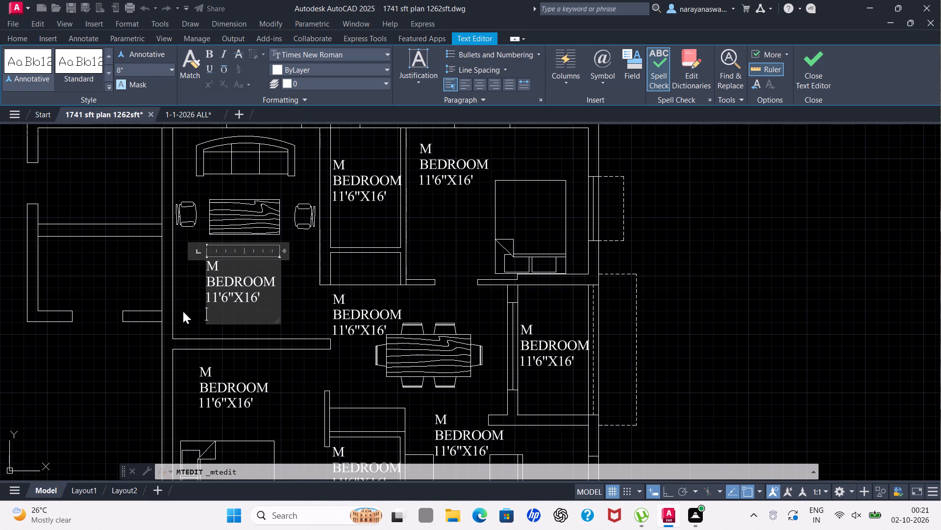
left_click(268, 297)
key("BackSpace")
key("BackSpace")
key("BackSpace")
key("BackSpace")
key("BackSpace")
key("BackSpace")
key("BackSpace")
key("BackSpace")
key("BackSpace")
key("BackSpace")
key("BackSpace")
key("BackSpace")
key("BackSpace")
key("BackSpace")
key("BackSpace")
key("BackSpace")
key("BackSpace")
key("BackSpace")
key("BackSpace")
key("BackSpace")
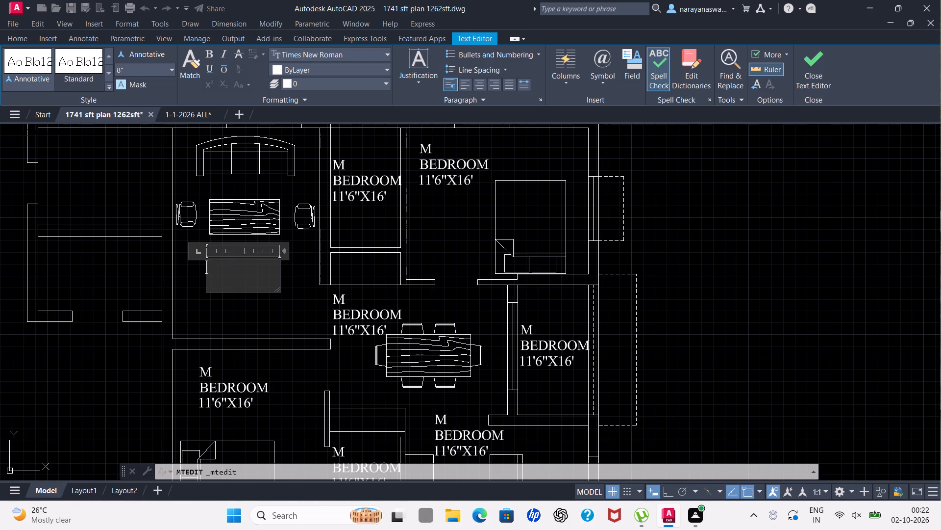
type("DRAWIN")
key("g")
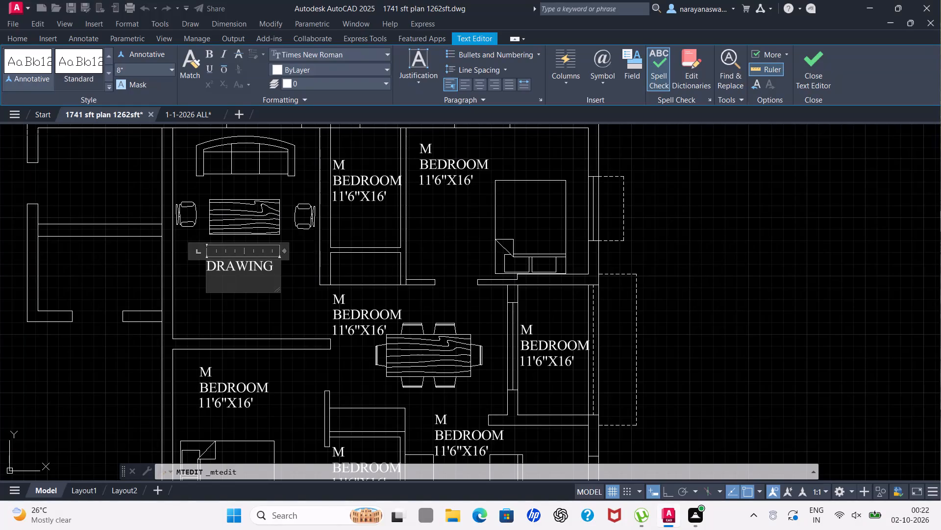
Add the size line 10'6"X15' beneath DRAWING in the lower plan's sofa room label.
key("Return")
type("10")
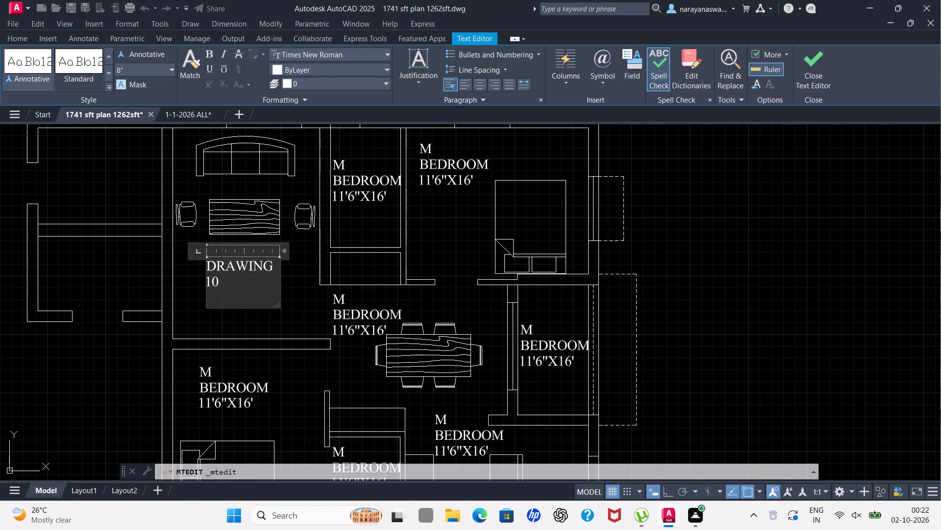
key("apostrophe")
key("6")
key("shift+quotedbl")
key("x")
key("1")
key("5")
key("apostrophe")
left_click(300, 298)
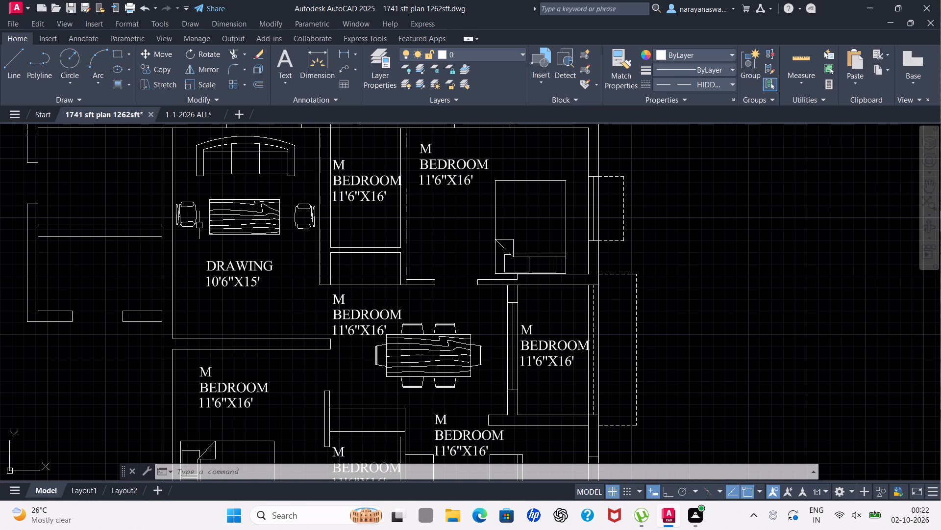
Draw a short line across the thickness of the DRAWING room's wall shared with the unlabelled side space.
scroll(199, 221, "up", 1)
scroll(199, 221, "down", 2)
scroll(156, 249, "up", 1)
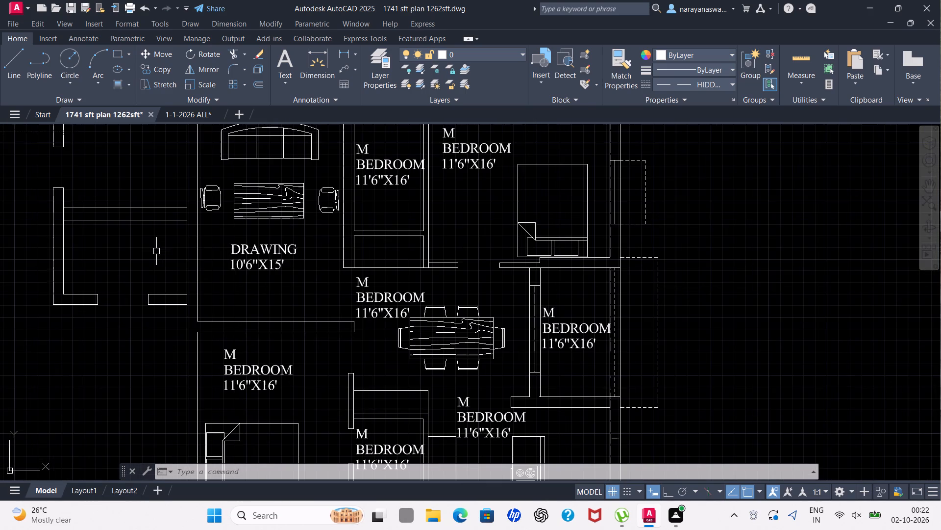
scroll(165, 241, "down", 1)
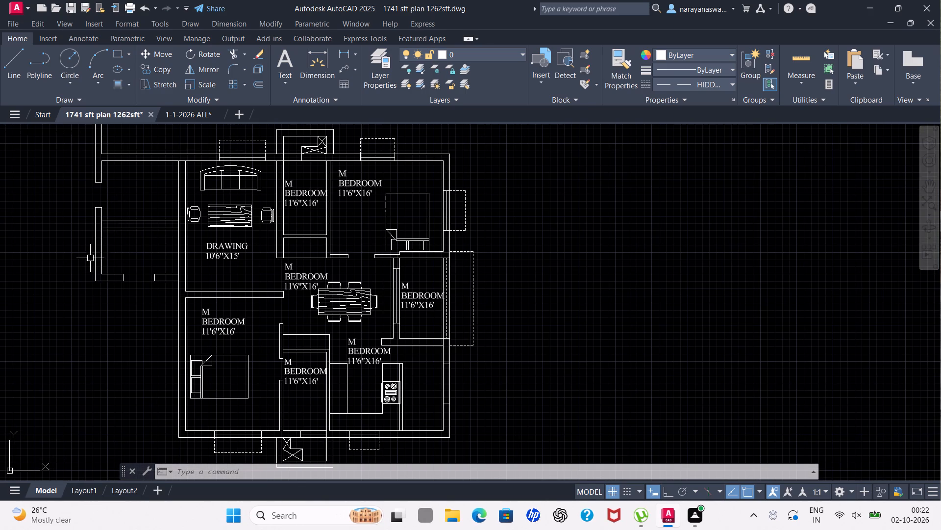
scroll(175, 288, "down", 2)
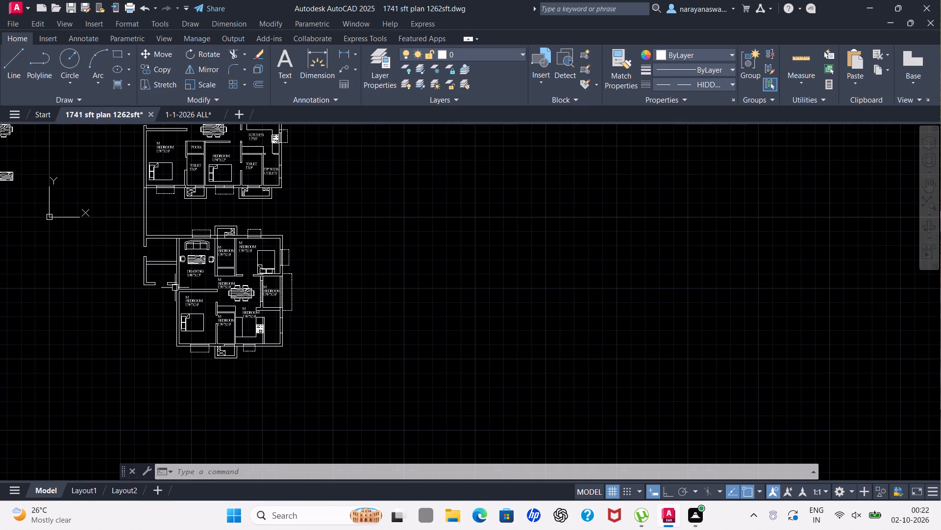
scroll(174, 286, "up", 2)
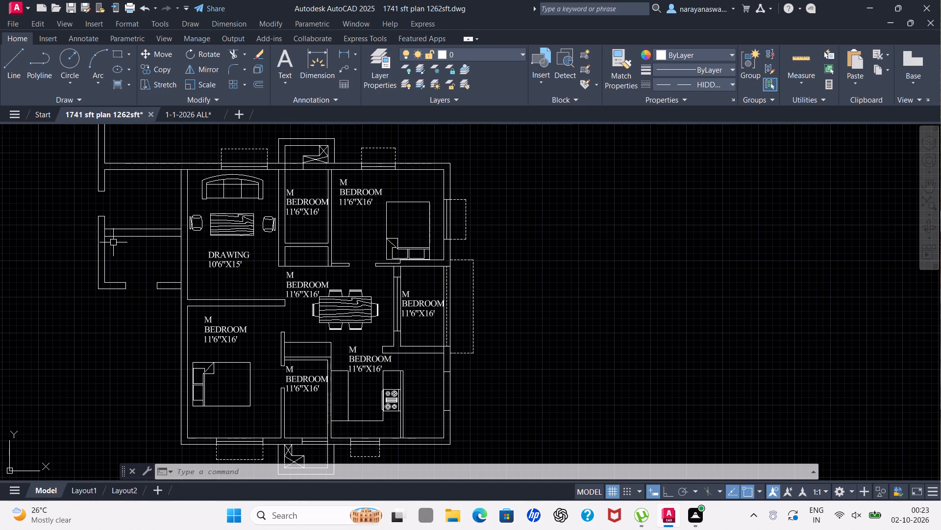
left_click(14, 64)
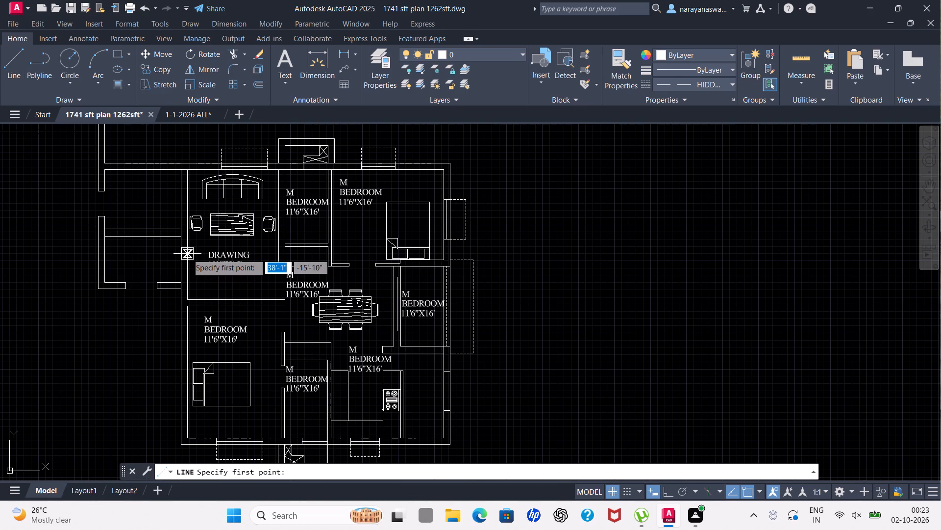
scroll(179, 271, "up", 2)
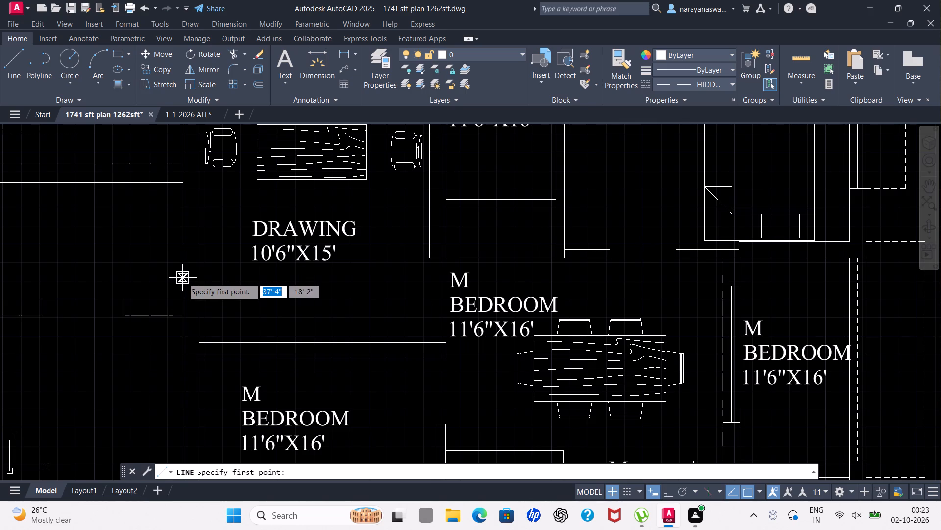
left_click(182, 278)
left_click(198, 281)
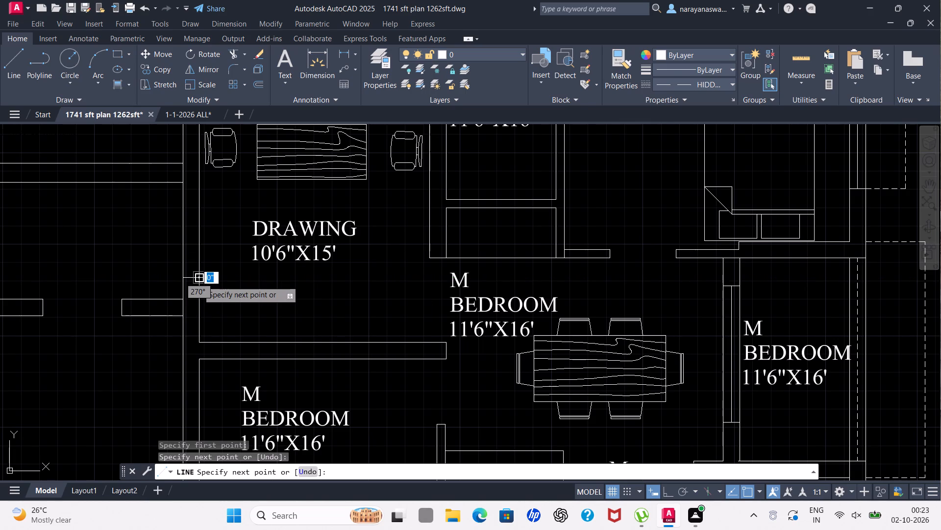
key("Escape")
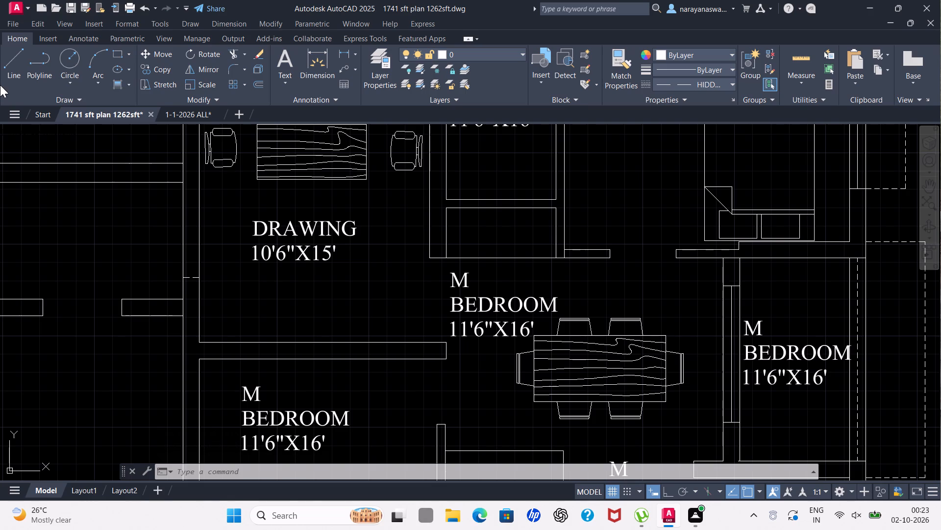
Set the linetype to ByBlock and draw a line across the DRAWING room's side wall over the dashed one.
left_click(729, 83)
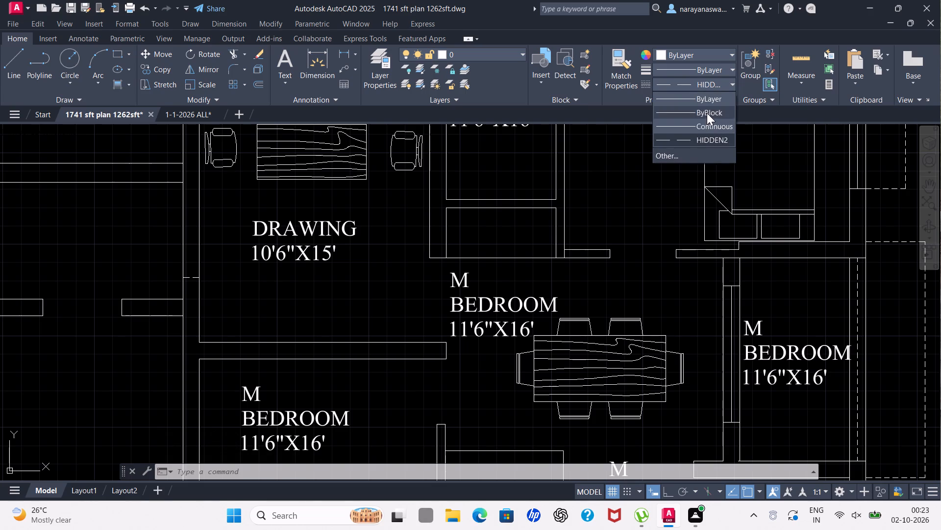
left_click(707, 113)
left_click(8, 62)
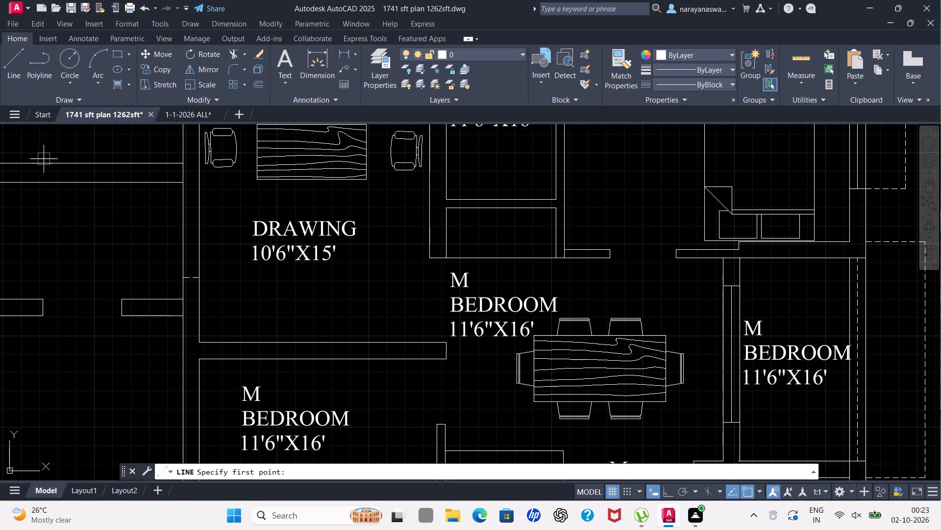
scroll(167, 273, "up", 2)
left_click(200, 283)
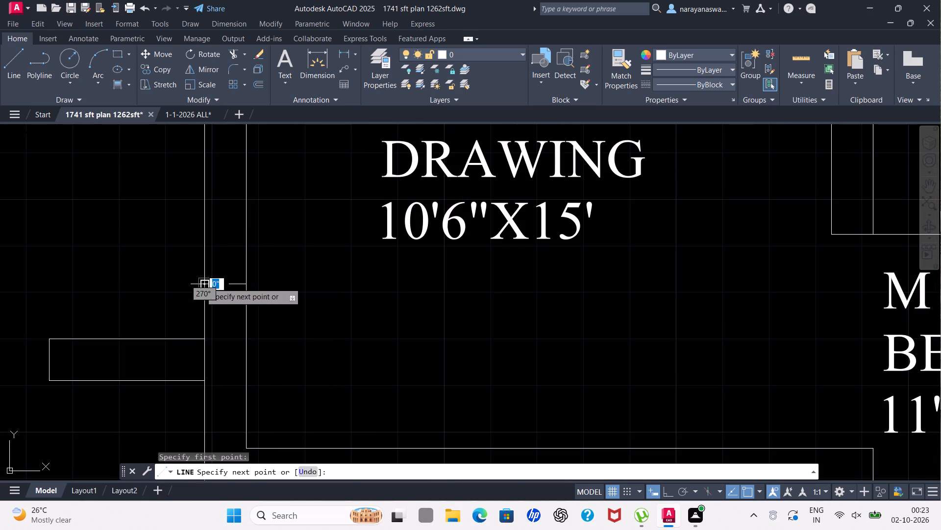
left_click(244, 282)
With ortho on, draw a centre line about 3'-6" long inside the DRAWING room's side wall and close it with a line across the wall thickness.
left_click(229, 284)
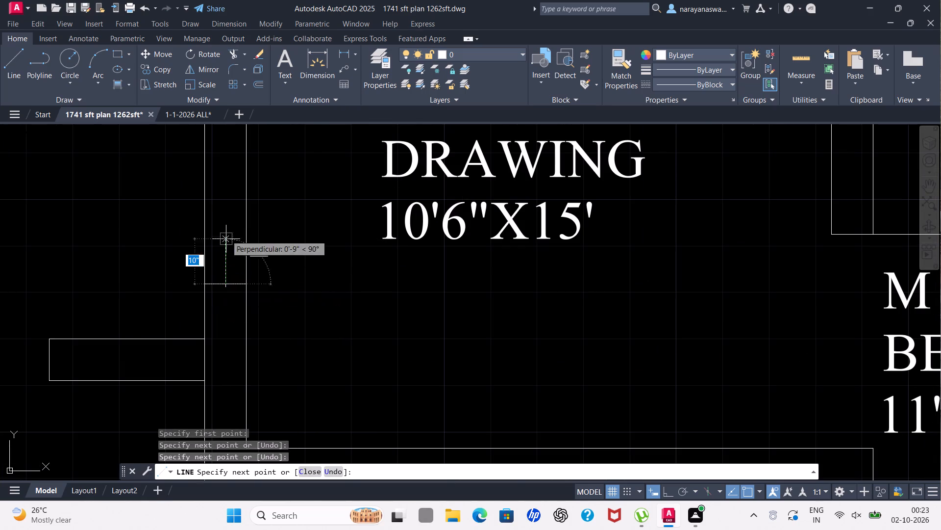
scroll(219, 177, "down", 3)
scroll(226, 167, "up", 2)
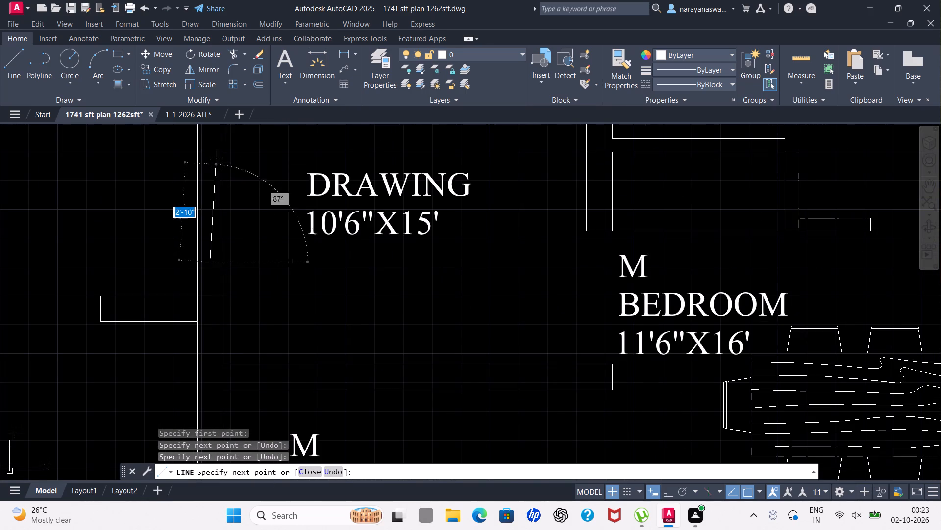
left_click(668, 487)
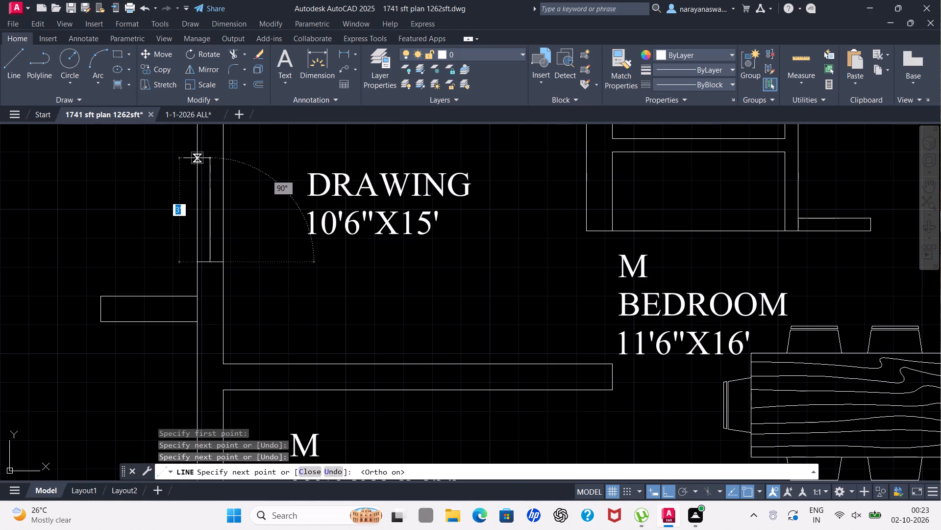
scroll(214, 162, "down", 1)
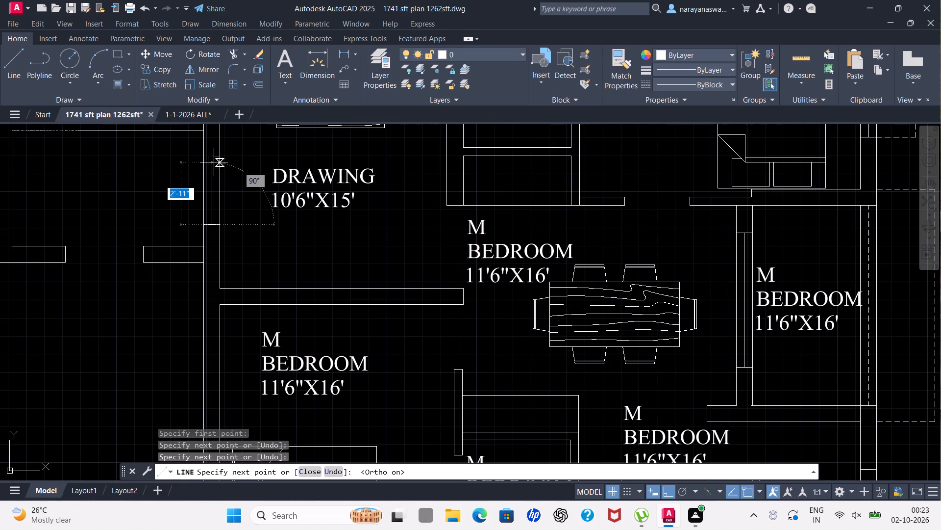
scroll(214, 162, "down", 3)
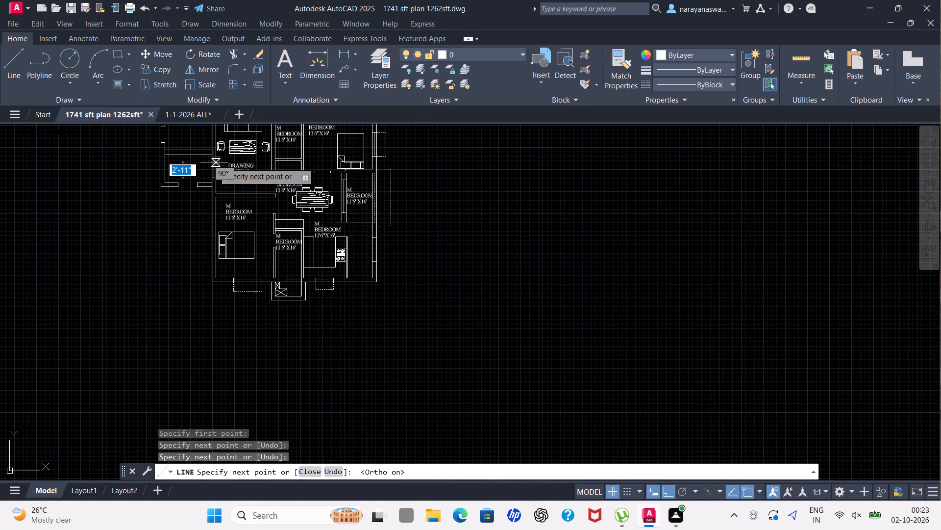
scroll(214, 162, "up", 3)
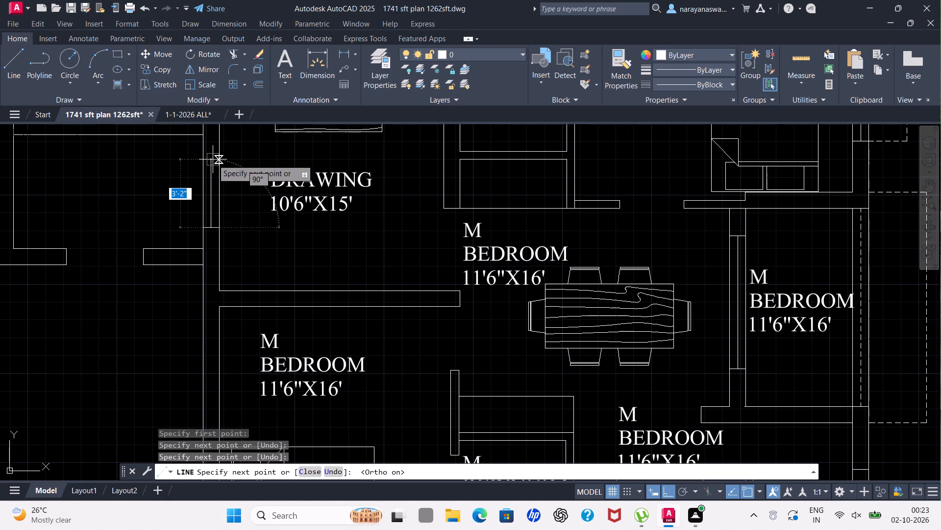
scroll(205, 167, "down", 2)
scroll(211, 160, "up", 2)
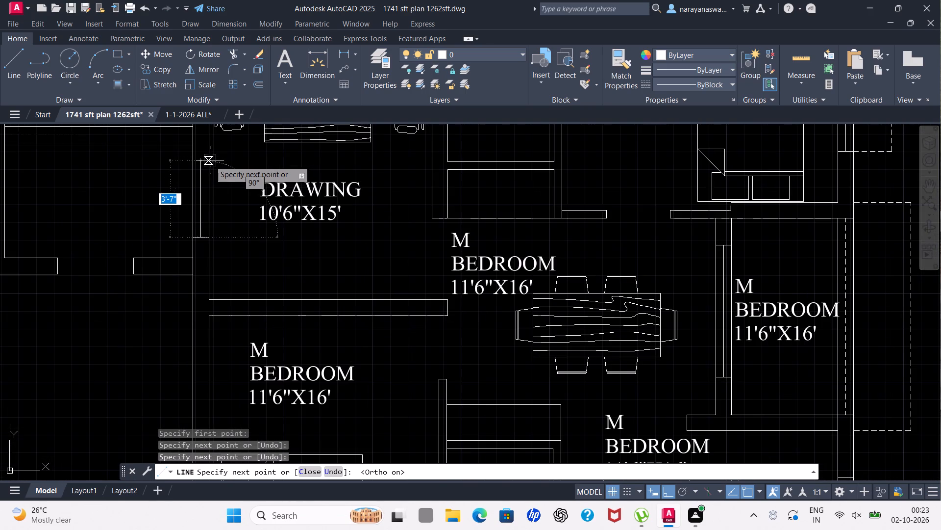
scroll(204, 161, "down", 2)
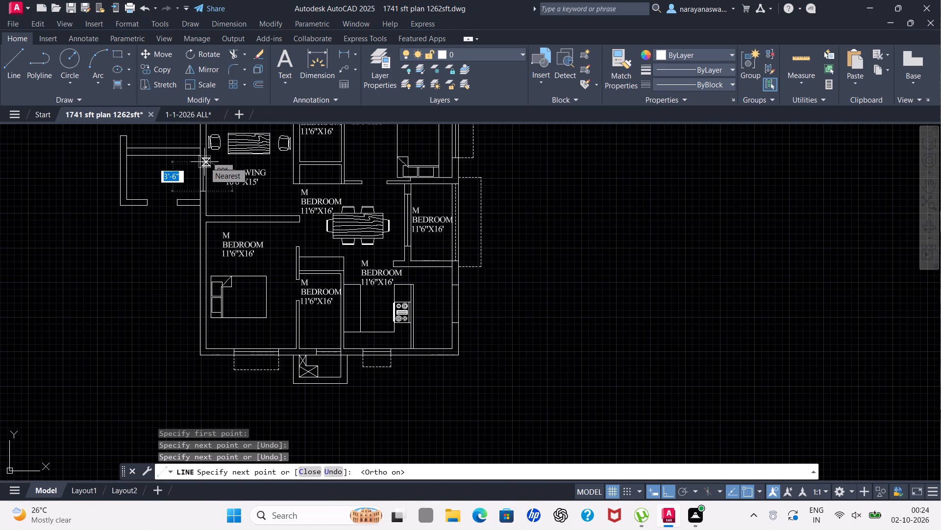
scroll(204, 162, "up", 3)
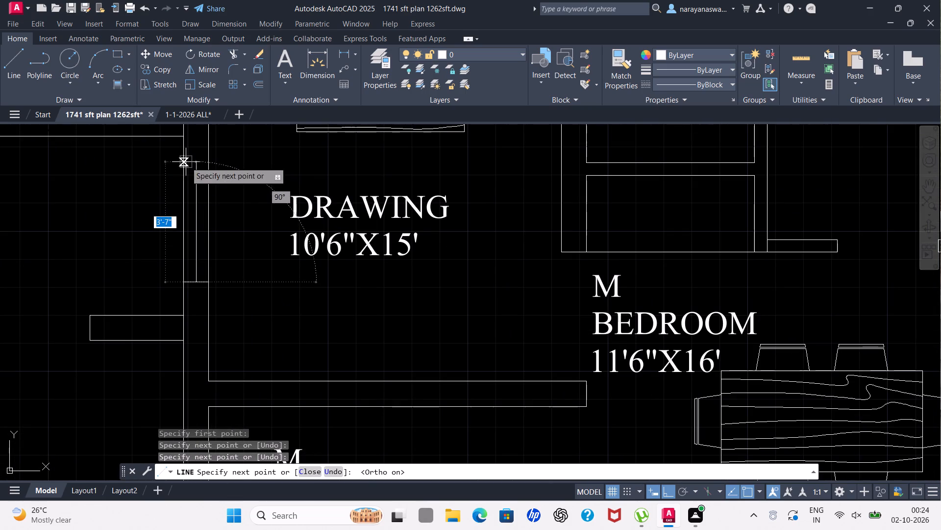
left_click(195, 165)
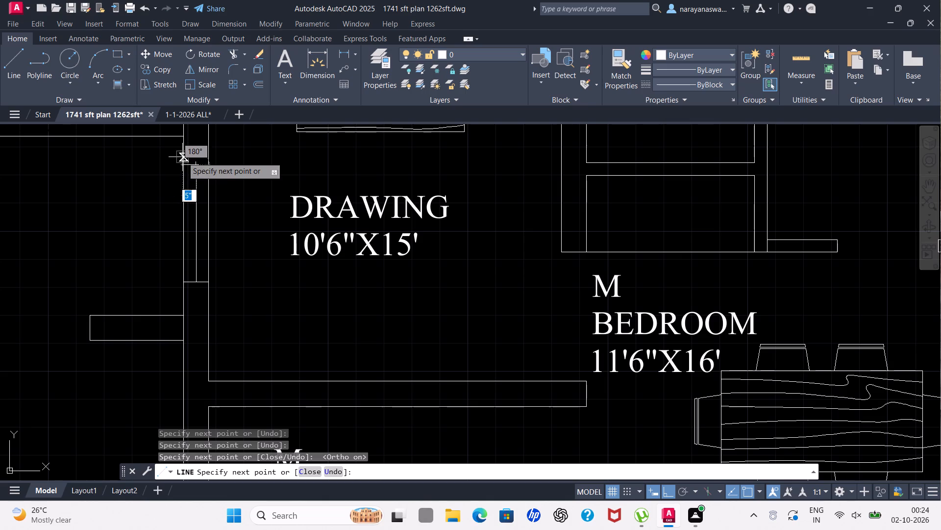
left_click(184, 159)
left_click(213, 165)
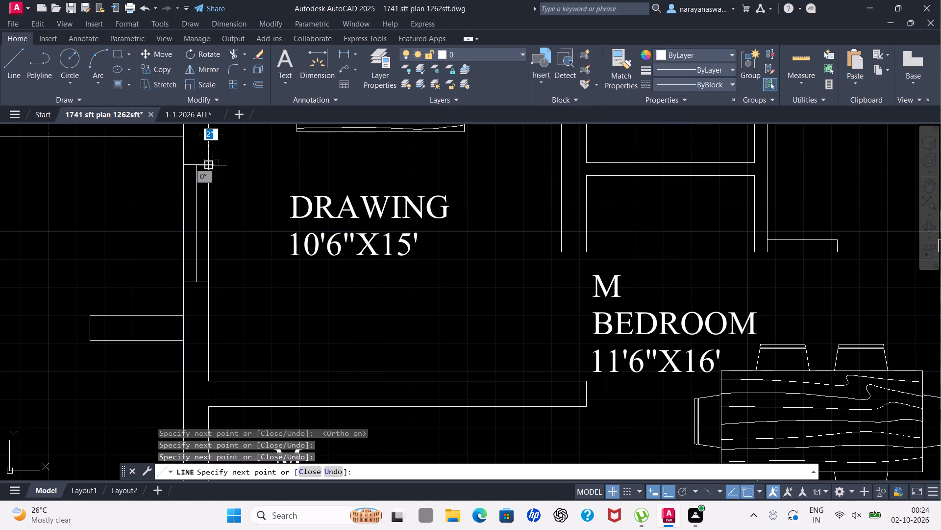
key("Escape")
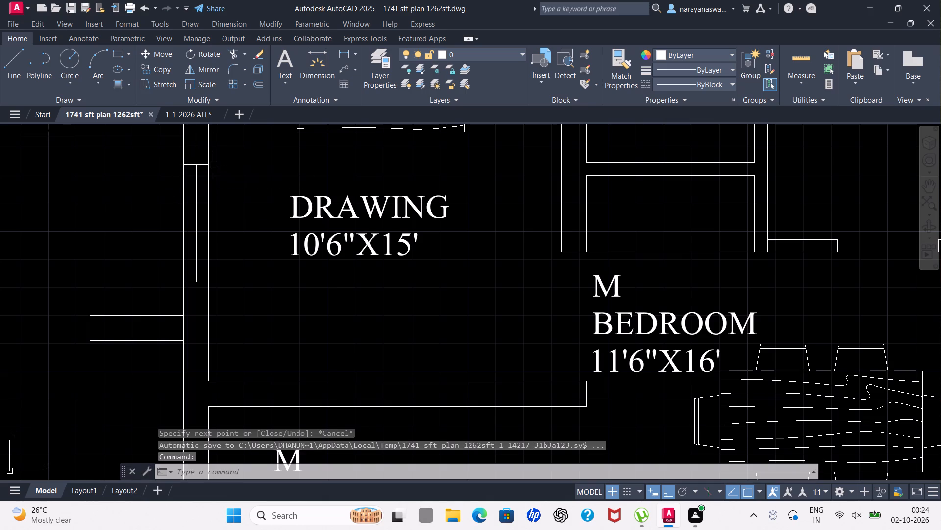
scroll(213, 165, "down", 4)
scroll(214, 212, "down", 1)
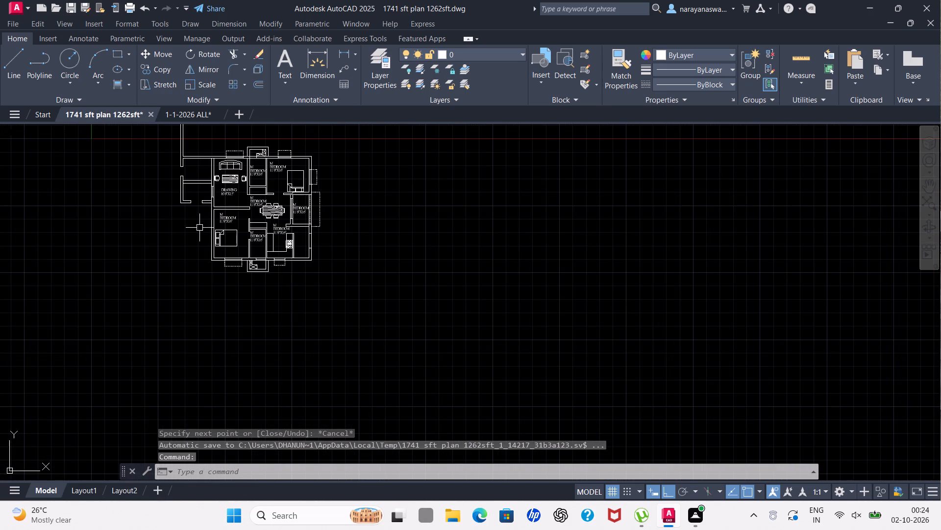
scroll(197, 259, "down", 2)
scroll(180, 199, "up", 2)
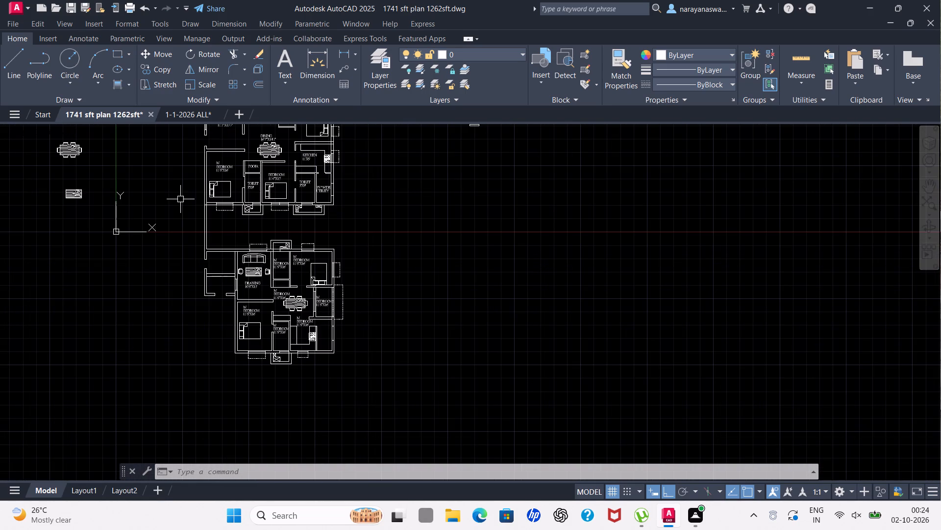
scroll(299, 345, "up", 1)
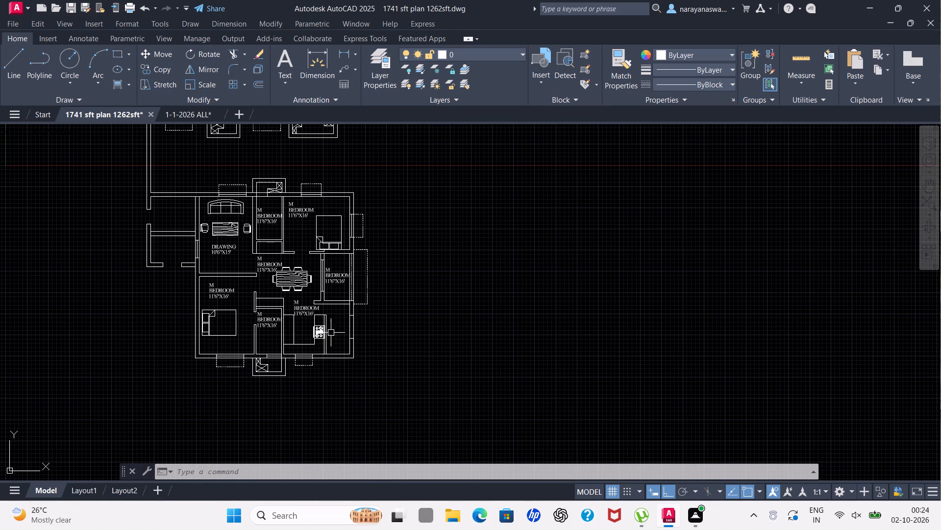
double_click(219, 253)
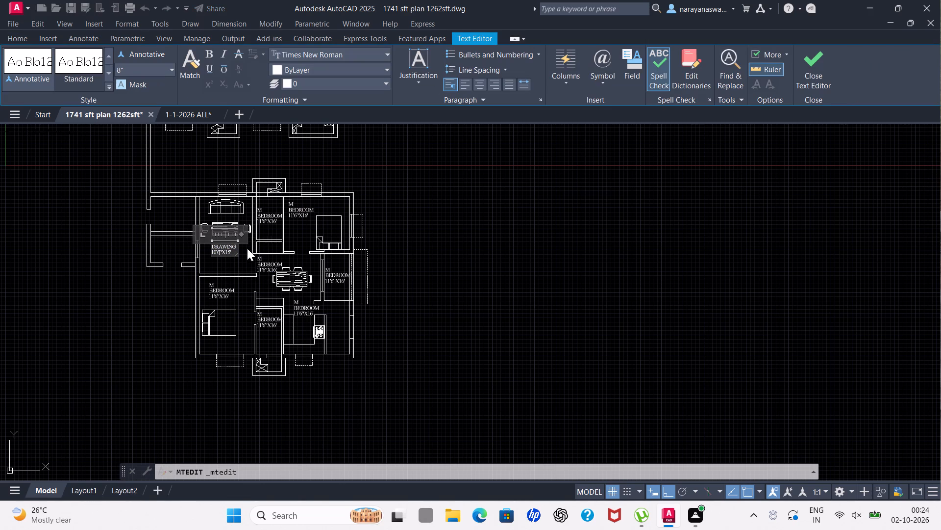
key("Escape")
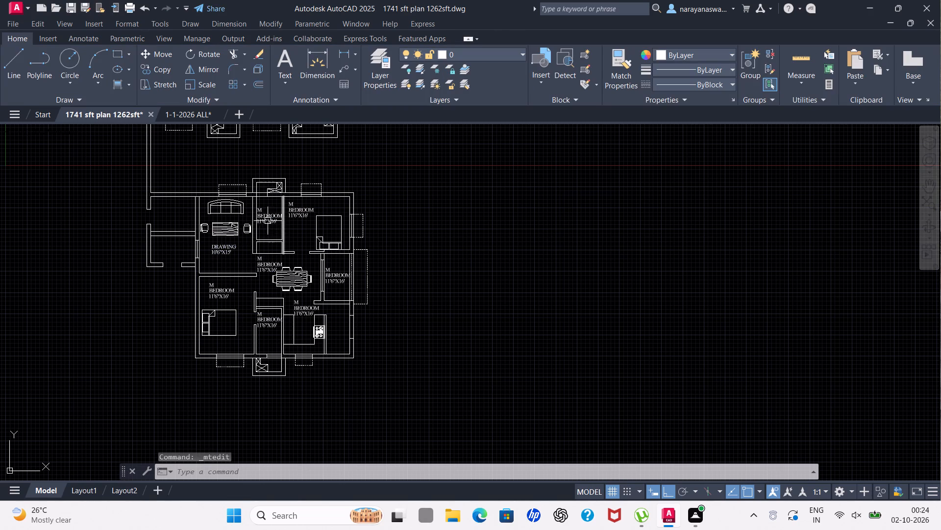
Replace the bedroom label in the lower plan's narrow room beside DRAWING with the name TOILET.
scroll(259, 219, "up", 3)
double_click(276, 212)
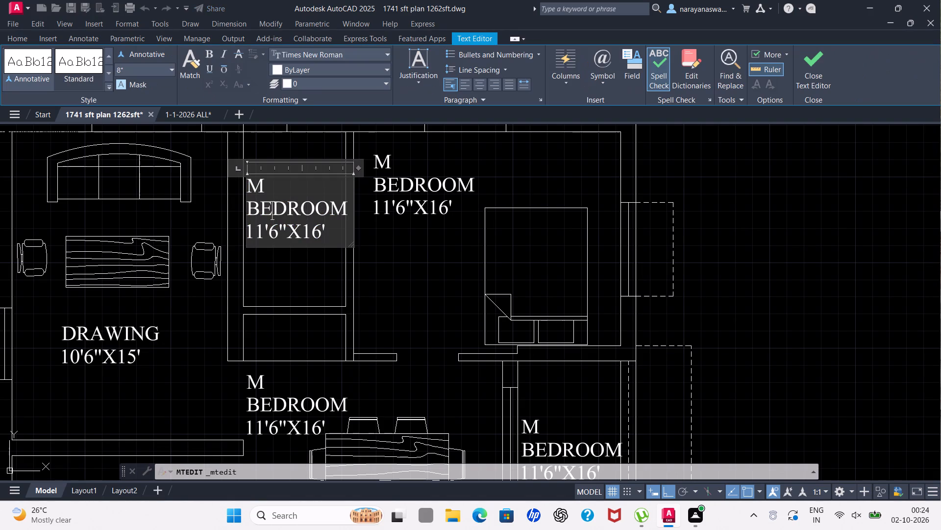
left_click(333, 234)
key("BackSpace")
key("BackSpace")
key("BackSpace")
key("BackSpace")
key("BackSpace")
key("BackSpace")
key("BackSpace")
key("BackSpace")
key("BackSpace")
key("BackSpace")
key("BackSpace")
key("BackSpace")
key("BackSpace")
key("BackSpace")
key("BackSpace")
key("BackSpace")
key("BackSpace")
key("BackSpace")
key("BackSpace")
key("BackSpace")
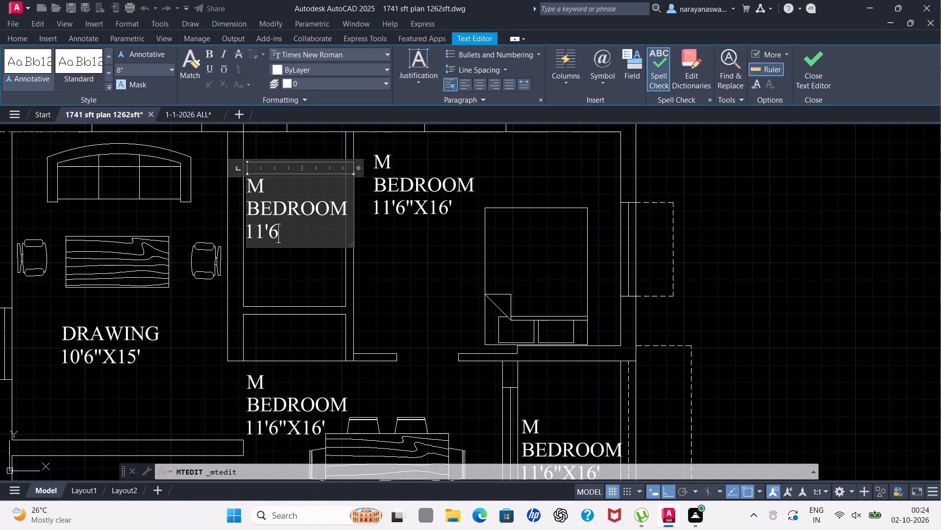
type("TOILET")
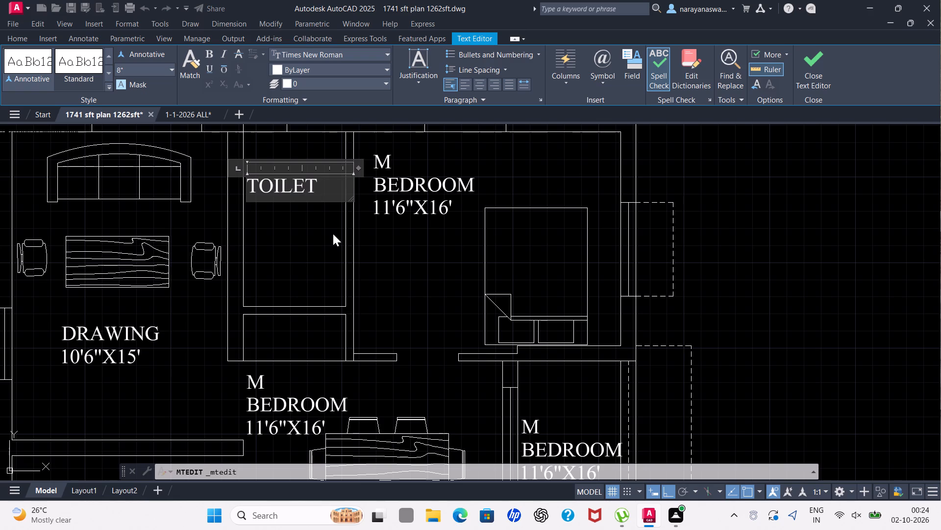
Add the size line 5'X8'6" beneath TOILET in the lower plan's toilet label.
key("Return")
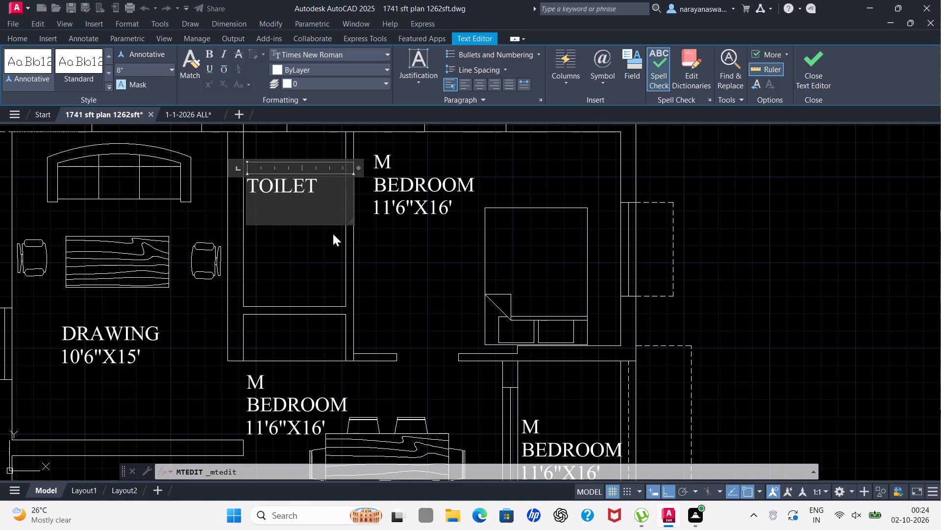
type("5'")
key("x")
key("8")
key("apostrophe")
key("6")
key("shift+quotedbl")
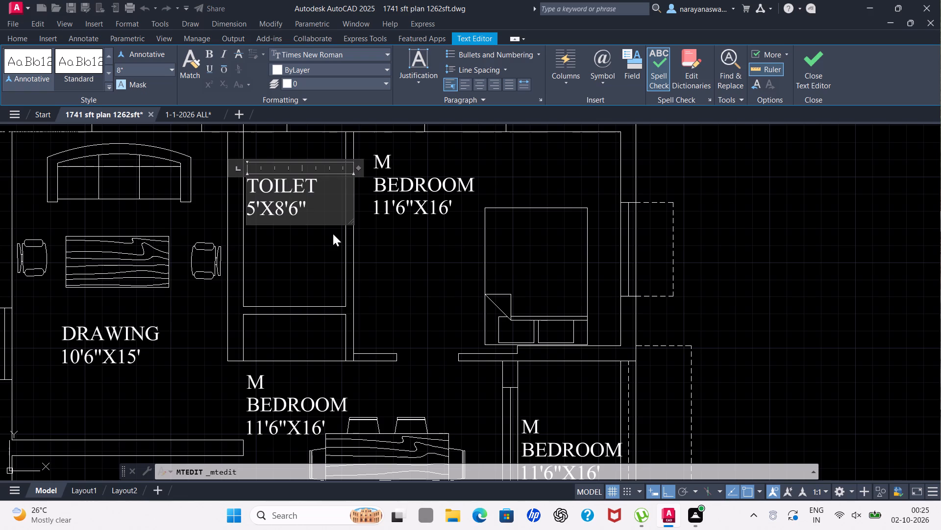
left_click(333, 234)
Copy the POOJA label from the upper plan into the lower plan's small room below TOILET, with ortho off.
scroll(251, 237, "down", 4)
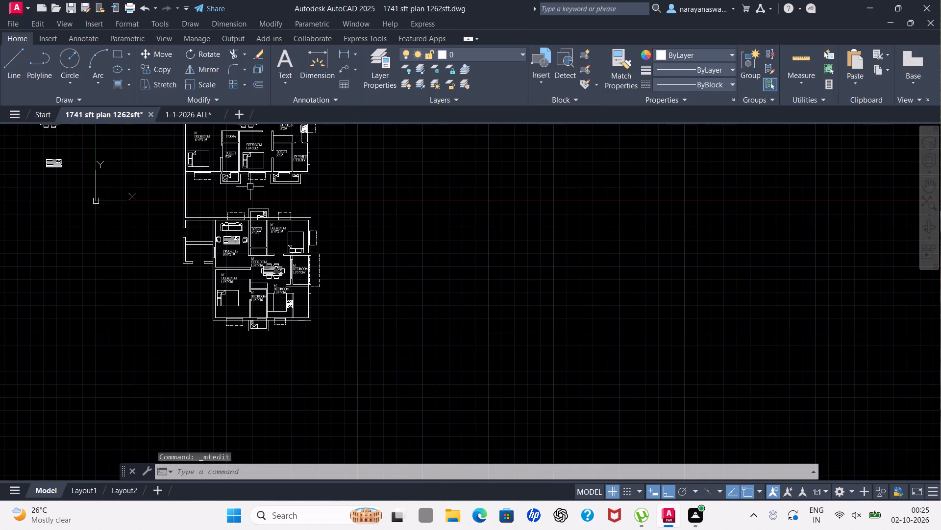
scroll(240, 169, "down", 2)
scroll(231, 127, "up", 3)
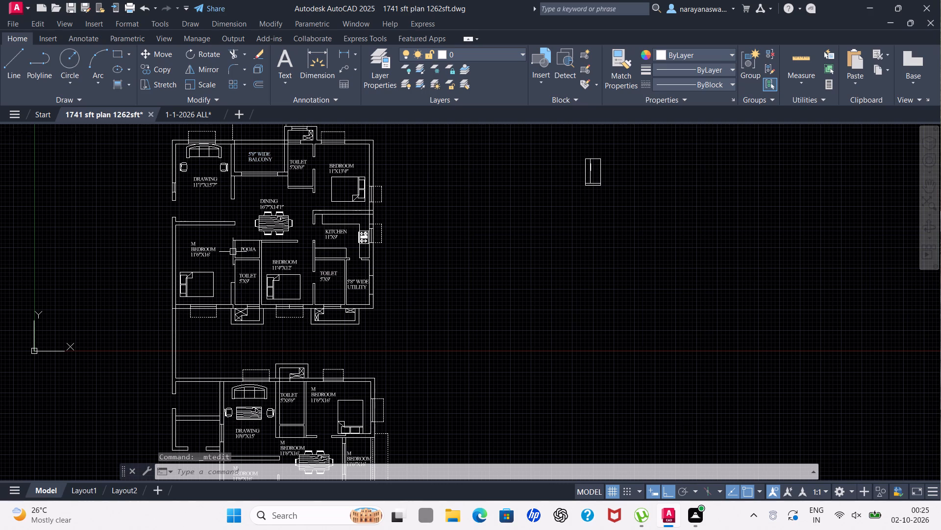
scroll(248, 248, "up", 2)
double_click(249, 250)
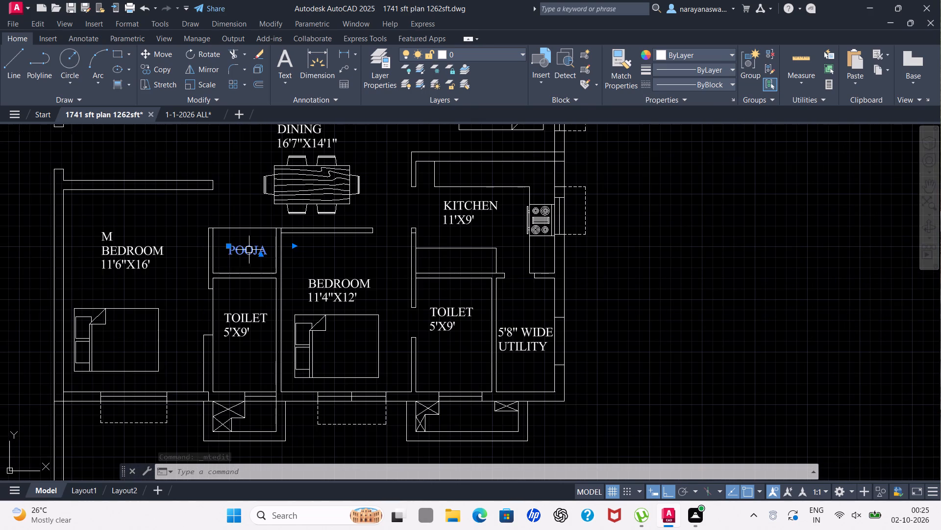
key("Escape")
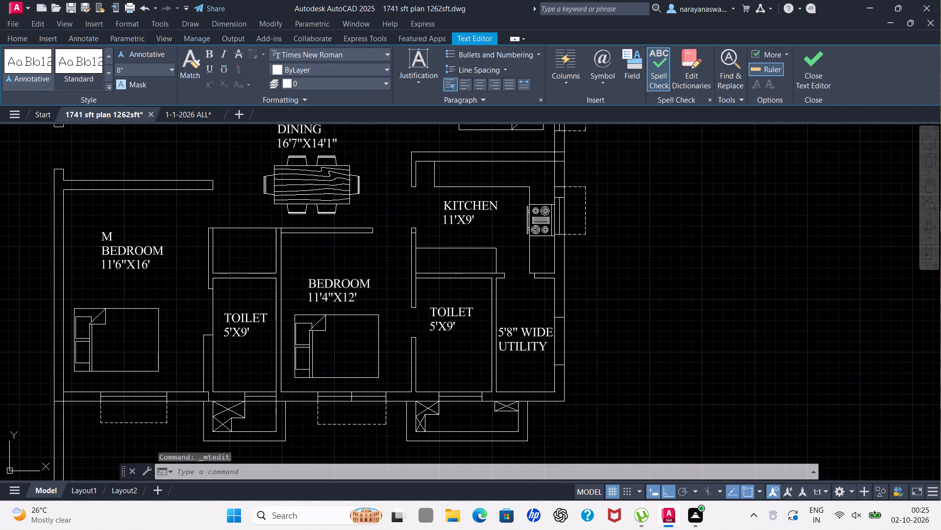
left_click(247, 252)
right_click(247, 251)
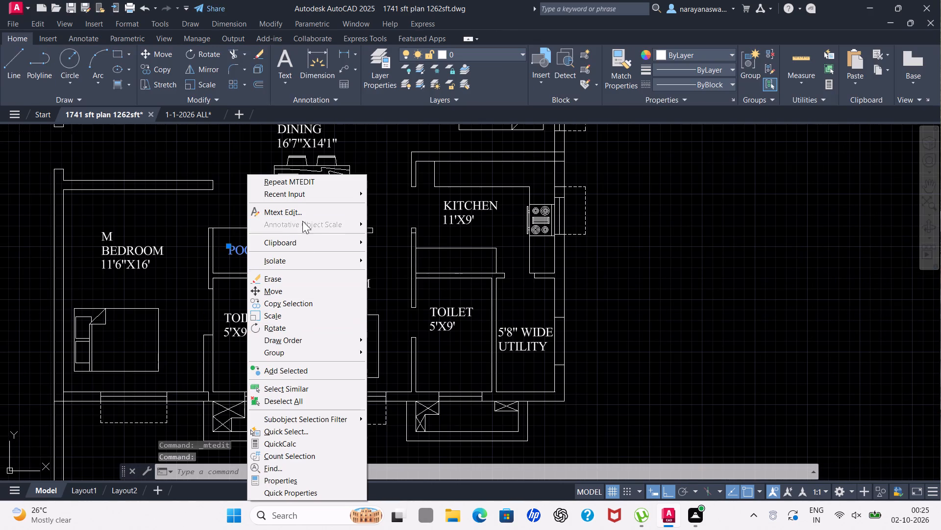
left_click(281, 302)
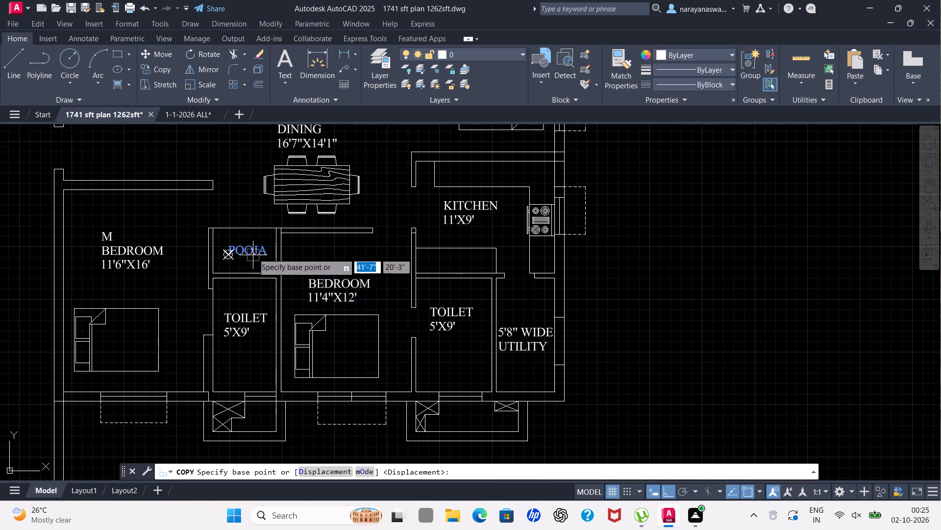
left_click(251, 251)
scroll(387, 263, "down", 2)
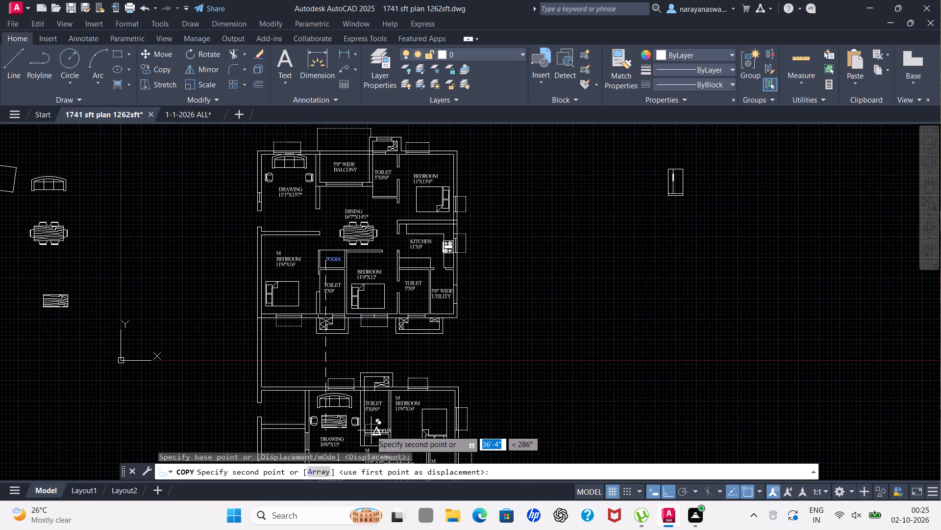
scroll(370, 430, "up", 3)
scroll(393, 379, "down", 3)
scroll(380, 409, "up", 3)
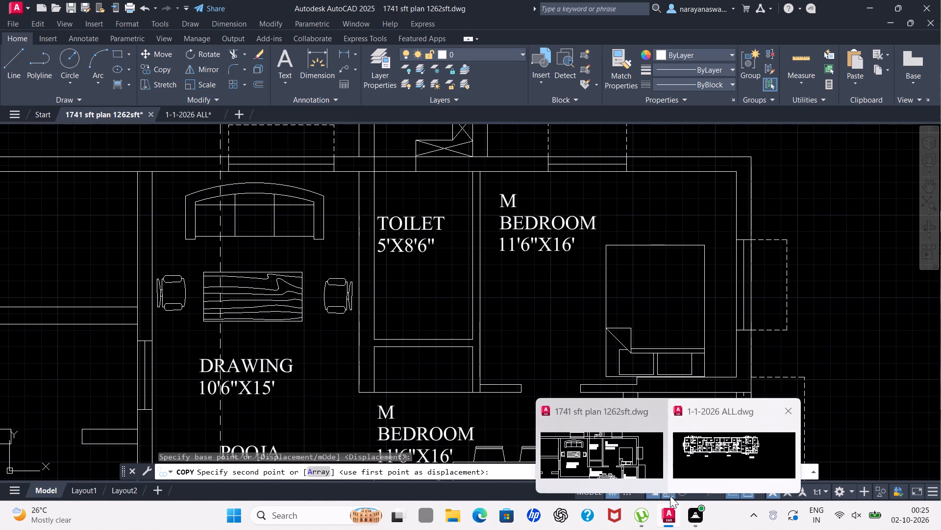
left_click(670, 494)
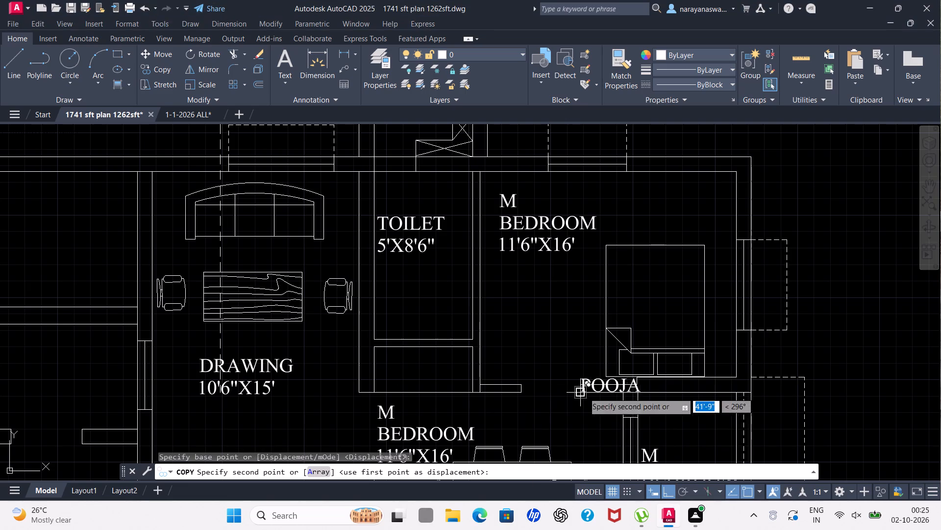
left_click(666, 492)
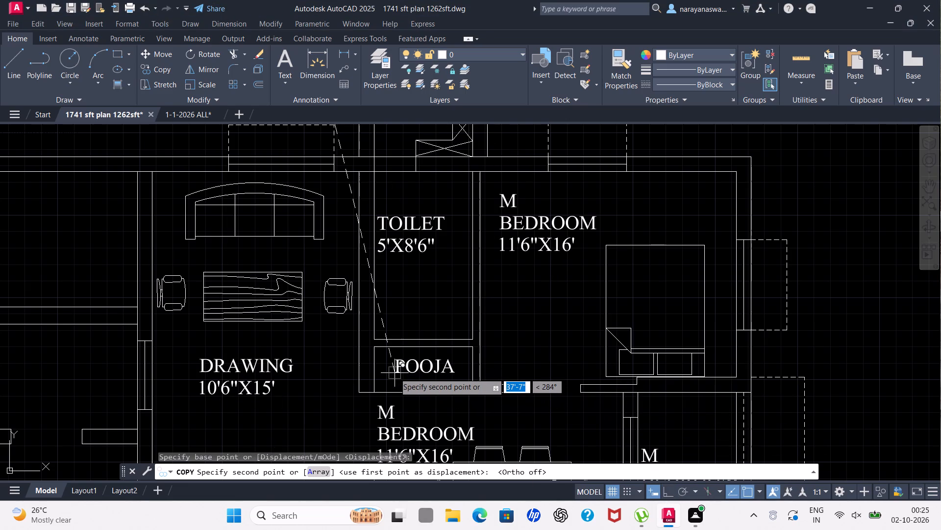
left_click(395, 373)
key("Escape")
Reduce the M BEDROOM label beside the lower plan's TOILET to BEDROOM, removing the M and the size line.
scroll(439, 359, "down", 2)
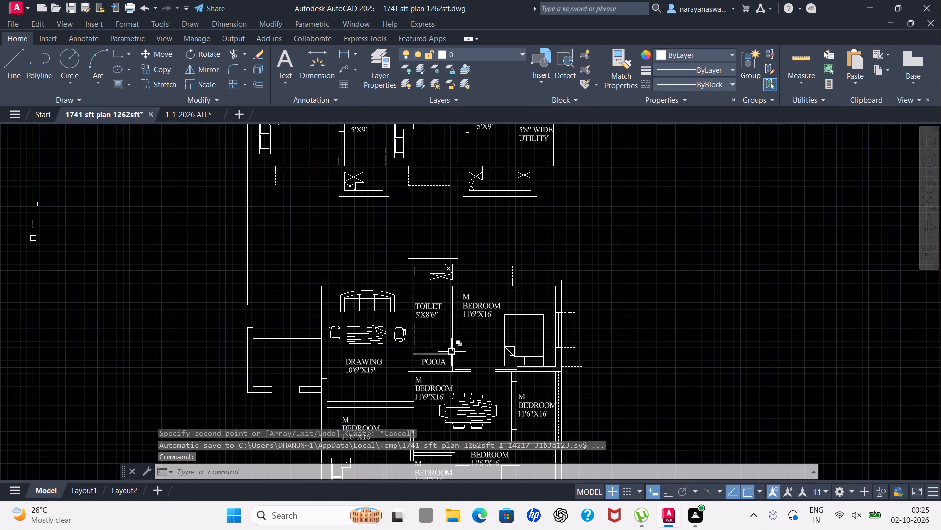
scroll(488, 342, "up", 1)
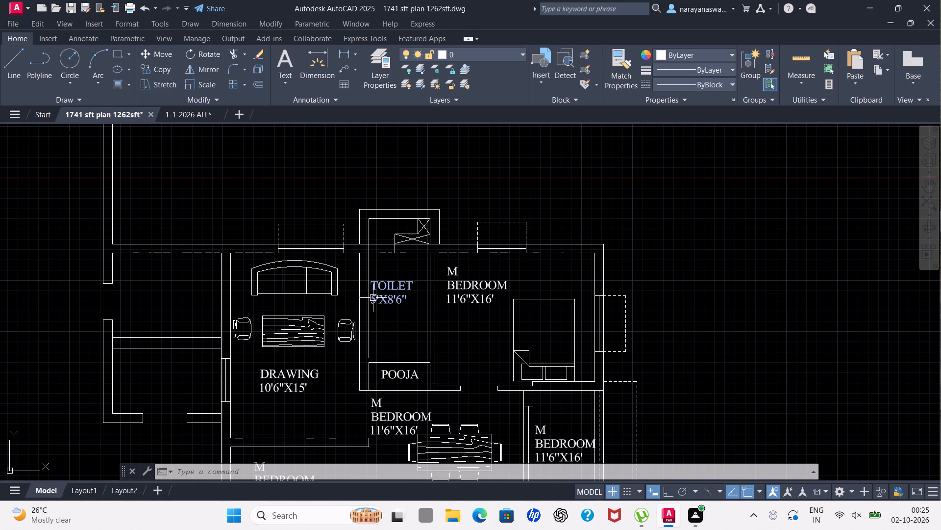
double_click(483, 294)
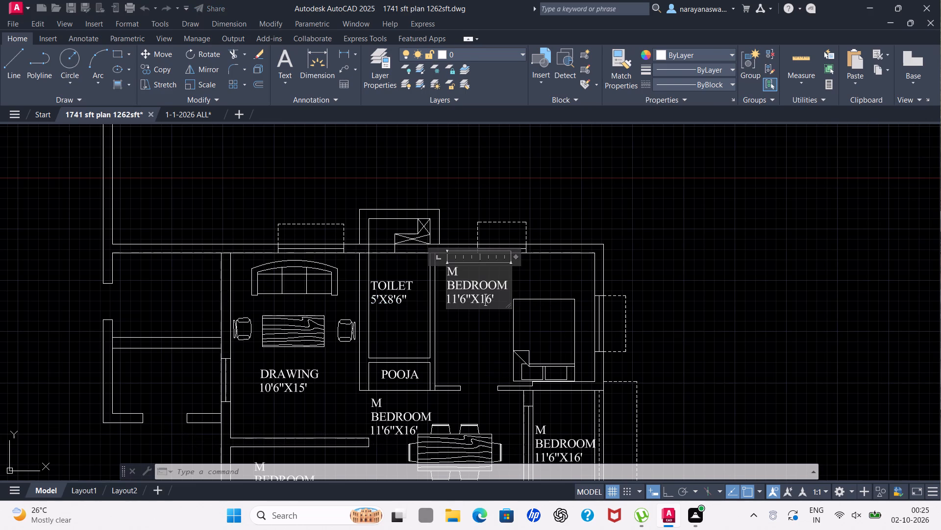
left_click(500, 298)
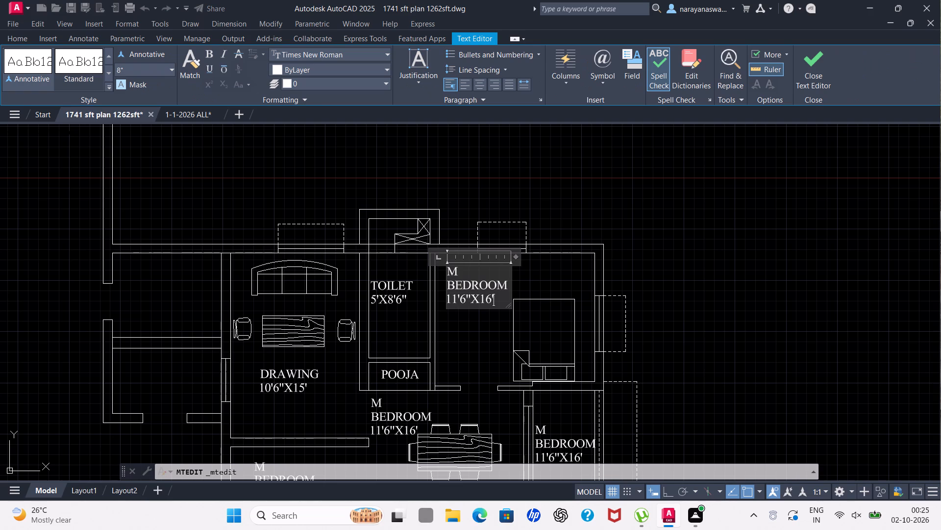
key("BackSpace")
key("BackSpace")
key("BackSpace")
key("BackSpace")
key("BackSpace")
key("BackSpace")
key("BackSpace")
key("BackSpace")
key("BackSpace")
left_click(467, 267)
key("BackSpace")
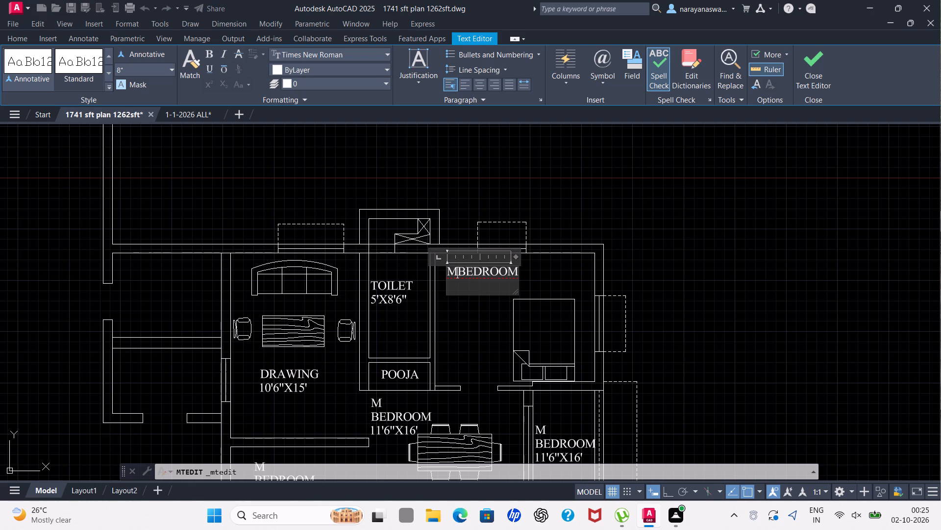
key("BackSpace")
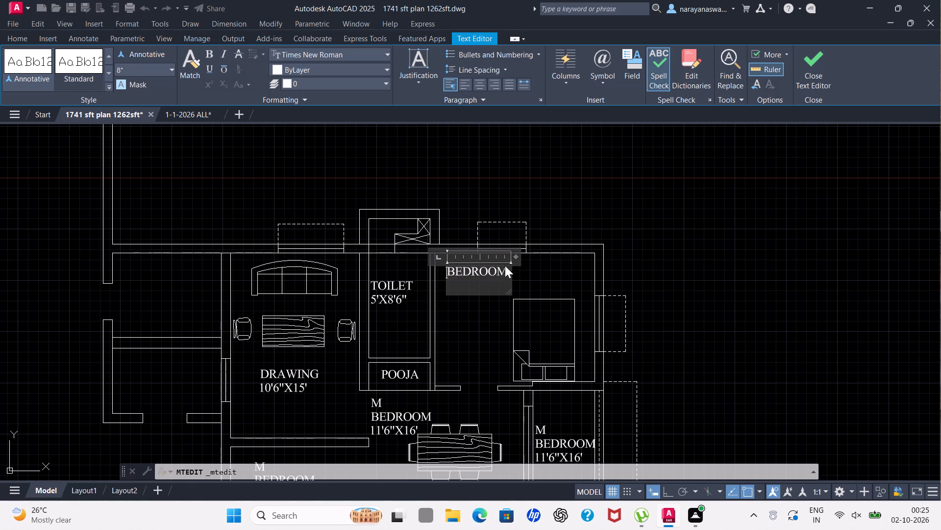
Add the size line 13'X10' beneath BEDROOM in that room's label.
left_click(506, 270)
key("Return")
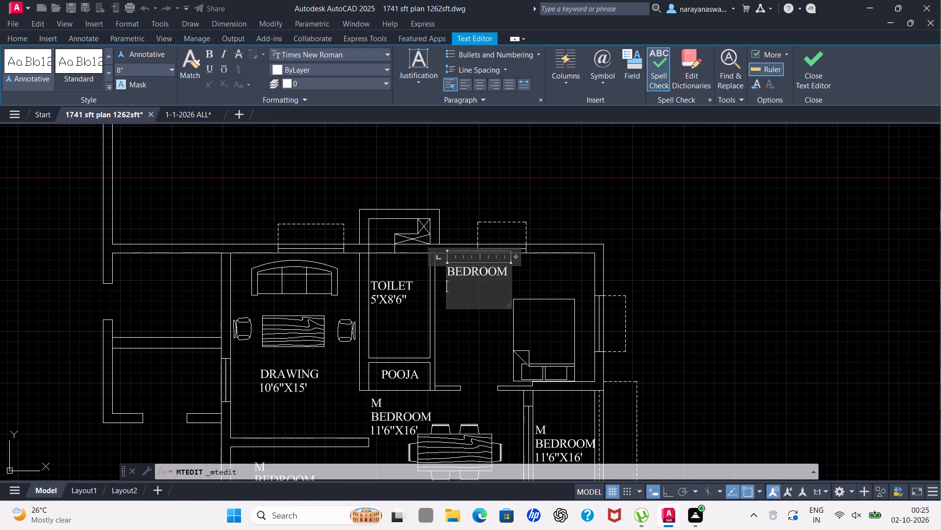
type("13'")
key("x")
type("10'")
left_click(493, 335)
Move the BEDROOM 13'X10' label slightly lower in its room, roughly level with the neighbouring TOILET label.
scroll(475, 299, "down", 1)
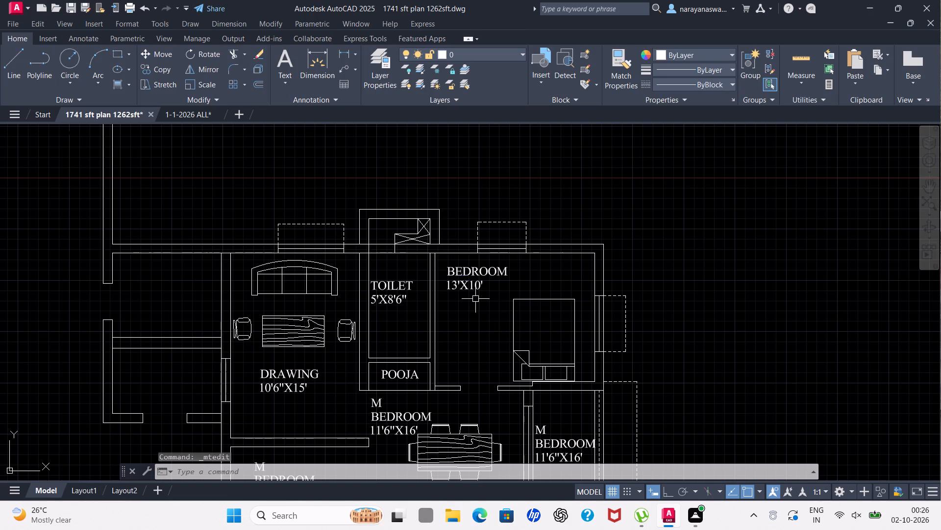
scroll(475, 299, "down", 2)
scroll(470, 290, "up", 3)
double_click(482, 302)
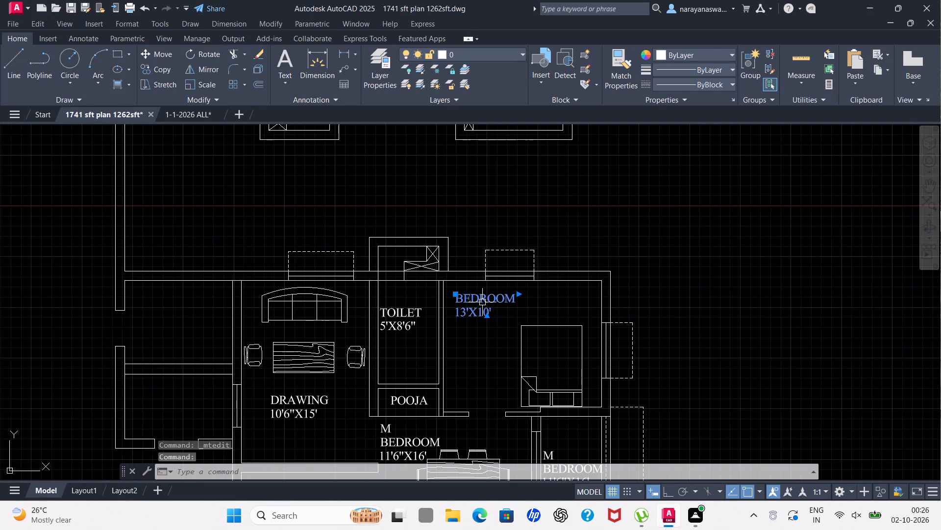
left_click(493, 342)
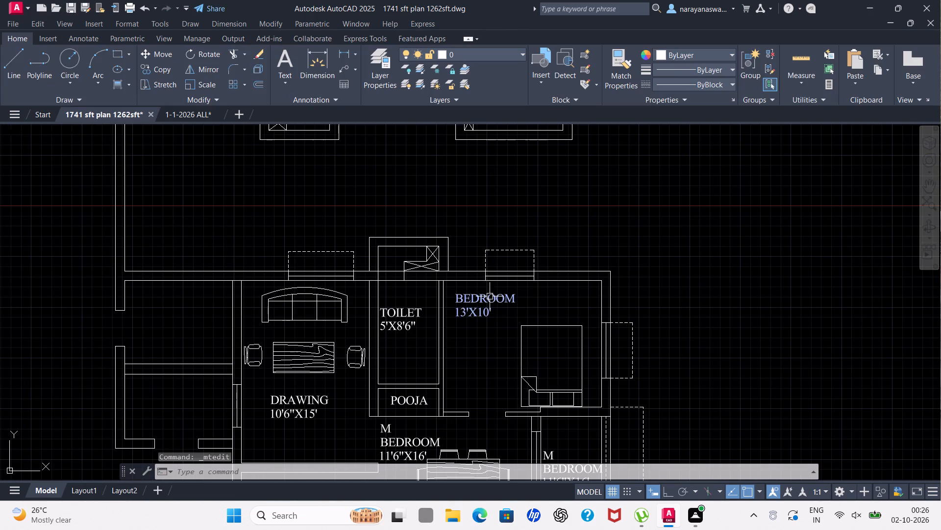
left_click(488, 295)
right_click_drag(487, 295, 495, 294)
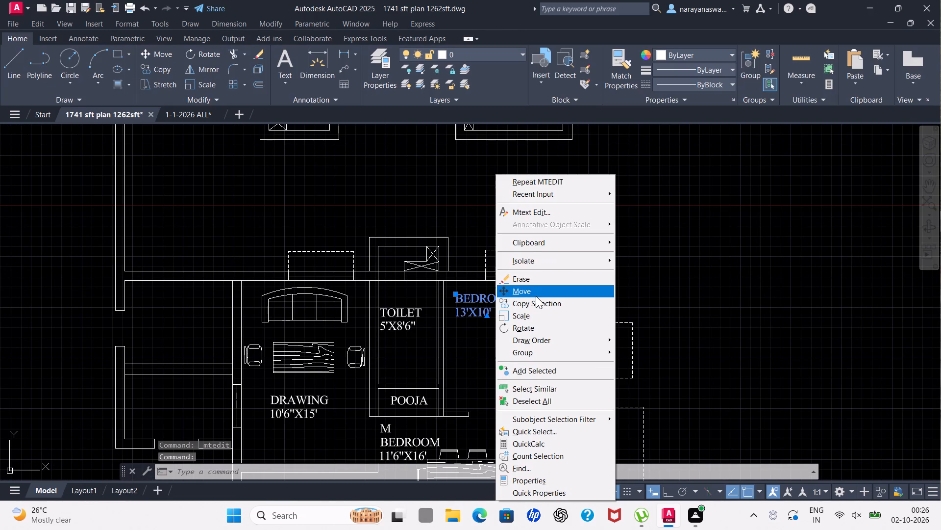
left_click(536, 290)
left_click_drag(483, 311, 483, 332)
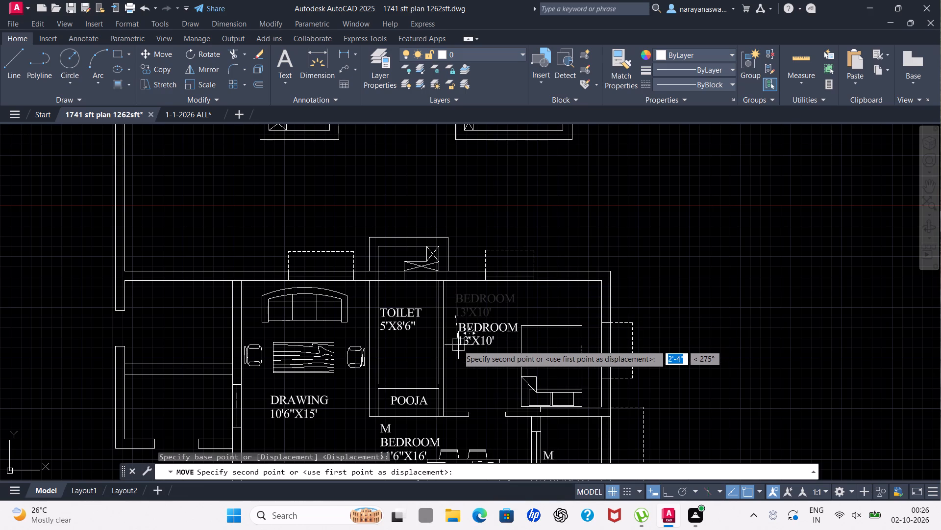
left_click(455, 337)
Replace the bedroom label below POOJA, next to the lower plan's dining table, with the name DINING.
scroll(487, 299, "down", 3)
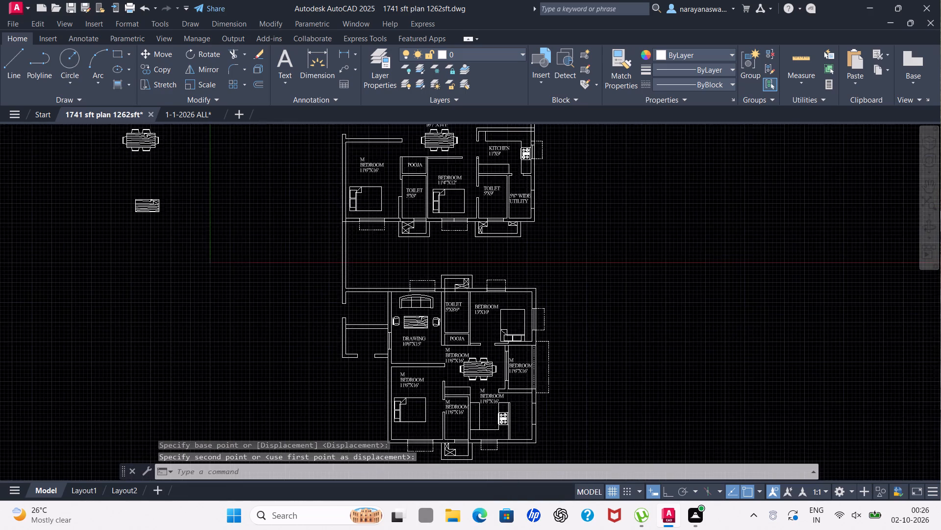
scroll(467, 364, "up", 3)
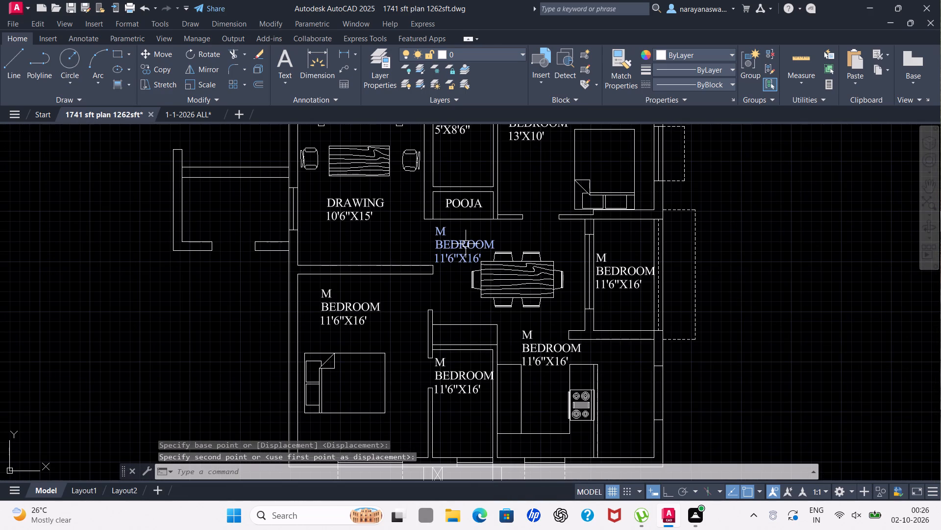
double_click(465, 243)
left_click(486, 259)
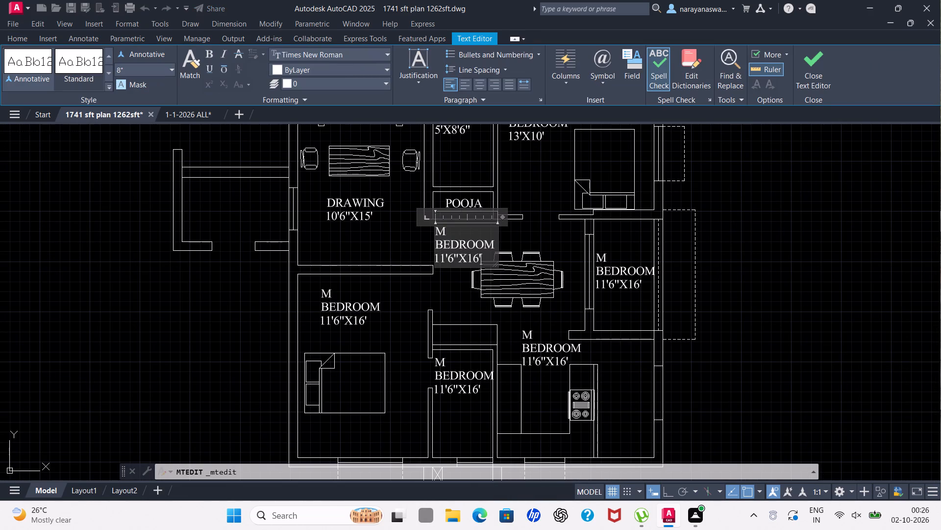
key("BackSpace")
key("BackSpace")
key("BackSpace")
key("BackSpace")
key("BackSpace")
key("BackSpace")
key("BackSpace")
key("BackSpace")
key("BackSpace")
key("BackSpace")
key("BackSpace")
key("BackSpace")
key("BackSpace")
key("BackSpace")
key("BackSpace")
key("BackSpace")
key("BackSpace")
key("BackSpace")
key("BackSpace")
key("BackSpace")
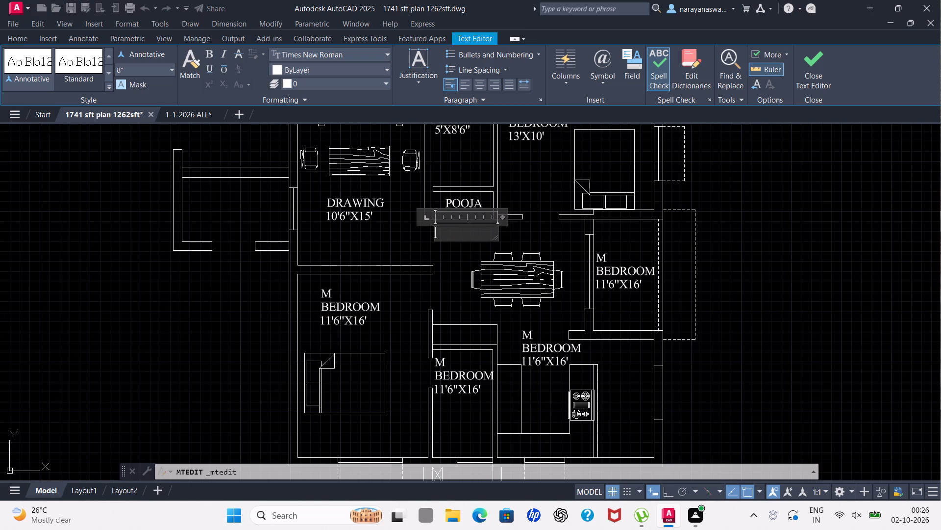
type("DI")
type("NING")
Add the size line 13'6"X10' beneath DINING in the lower plan's dining label.
key("Return")
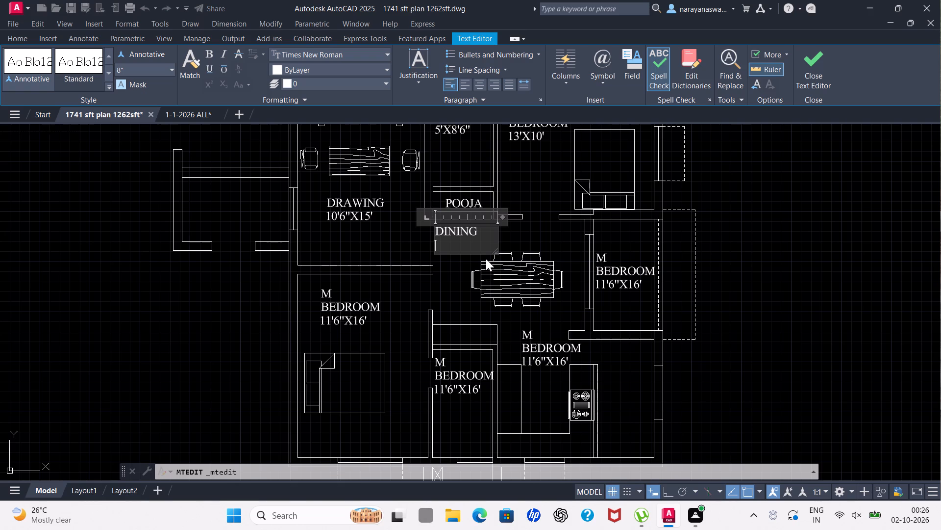
type("13")
key("apostrophe")
key("6")
key("shift+quotedbl")
key("x")
key("1")
type("0'")
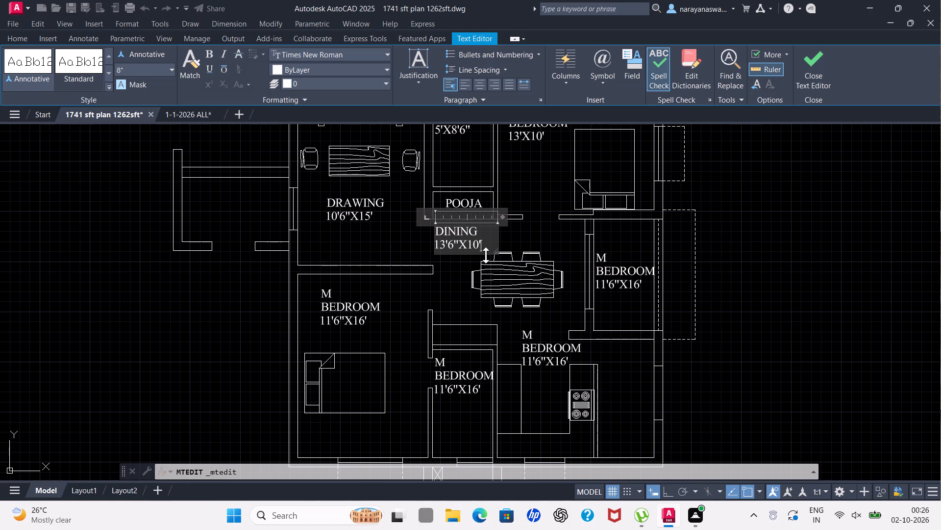
left_click(452, 285)
Move the DINING 13'6"X10' label sideways from below POOJA to just above the dining table.
scroll(448, 238, "up", 1)
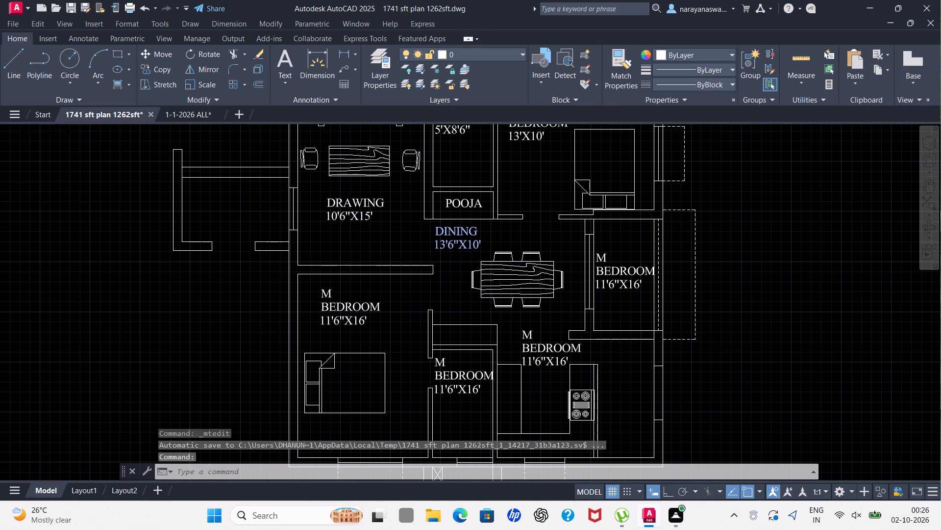
double_click(459, 228)
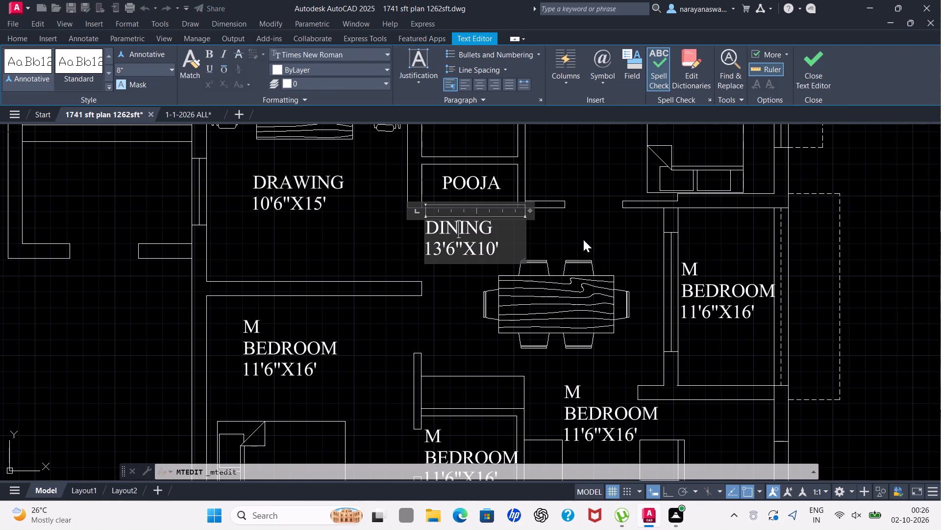
left_click(577, 237)
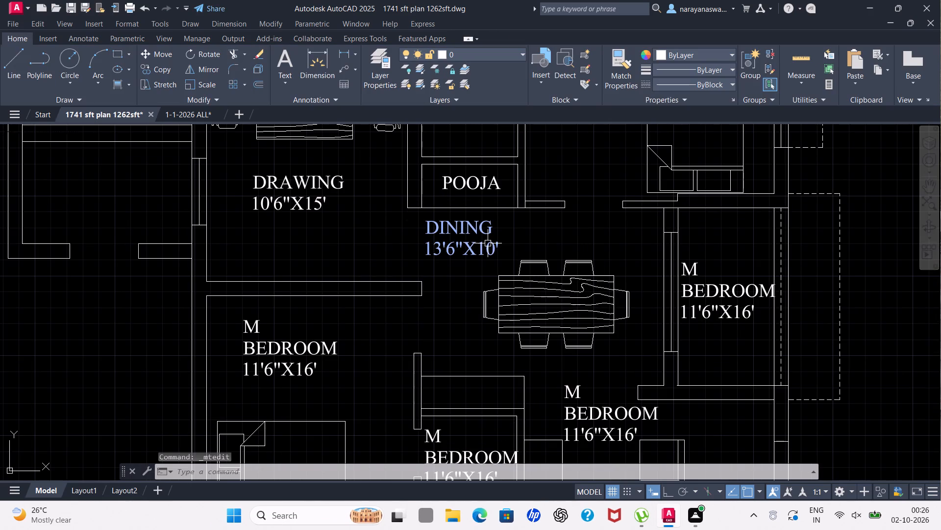
left_click_drag(486, 239, 492, 221)
left_click(452, 217)
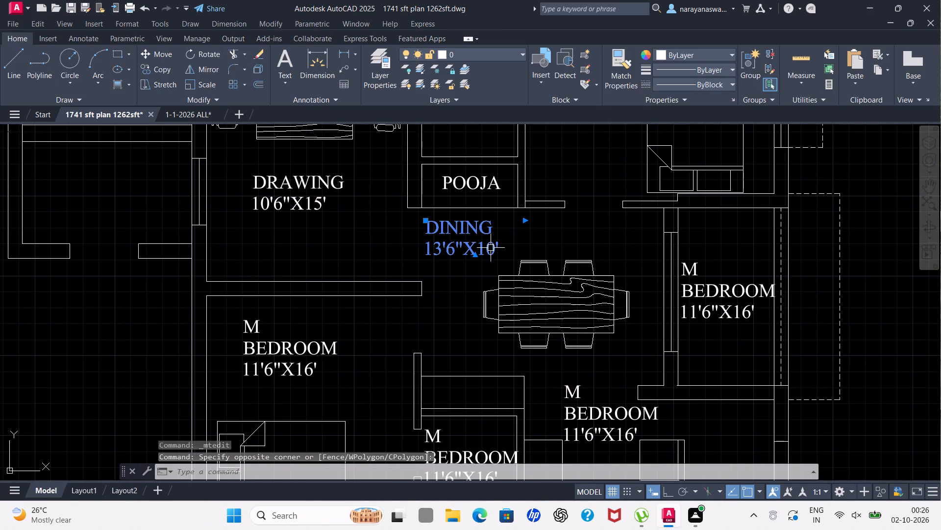
right_click(523, 237)
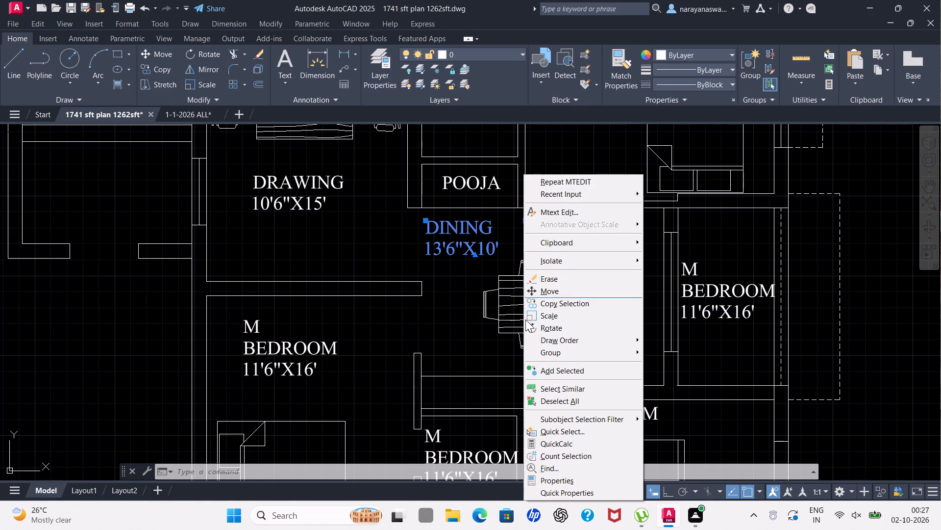
left_click(549, 292)
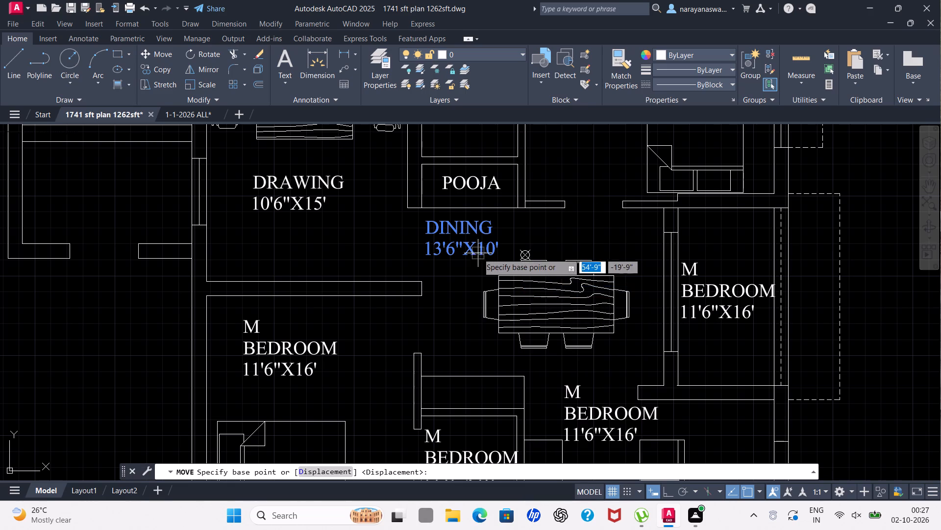
left_click(470, 250)
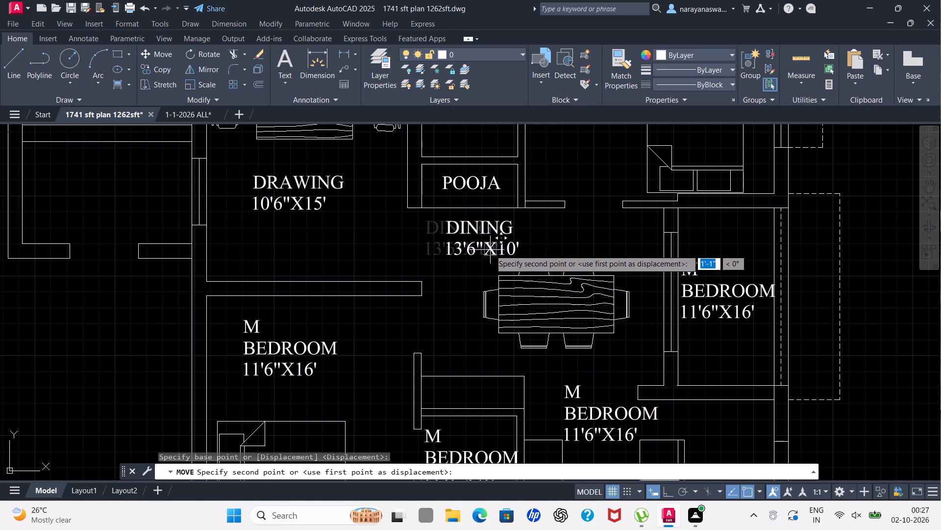
left_click(488, 253)
Move the dining table with its chairs about 1'5" down and slightly right, clear of the DINING label.
scroll(513, 247, "up", 1)
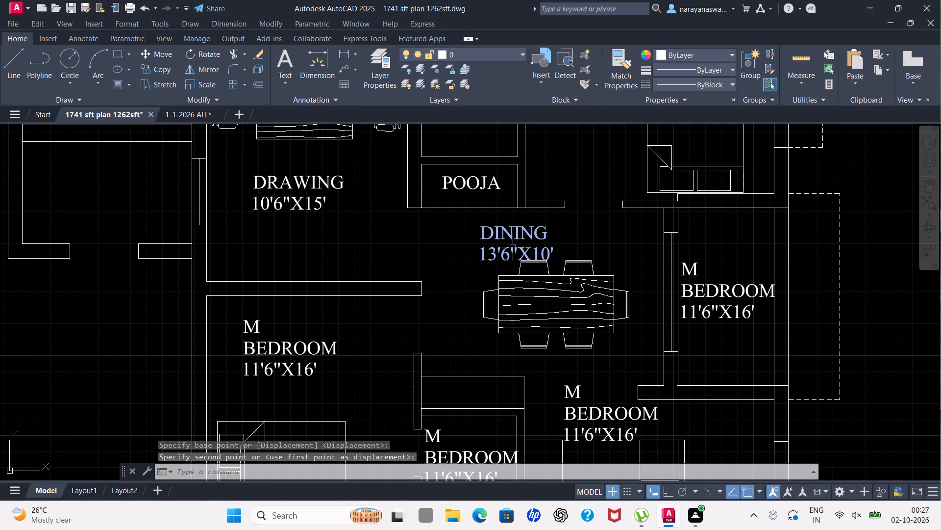
left_click(624, 280)
left_click(656, 286)
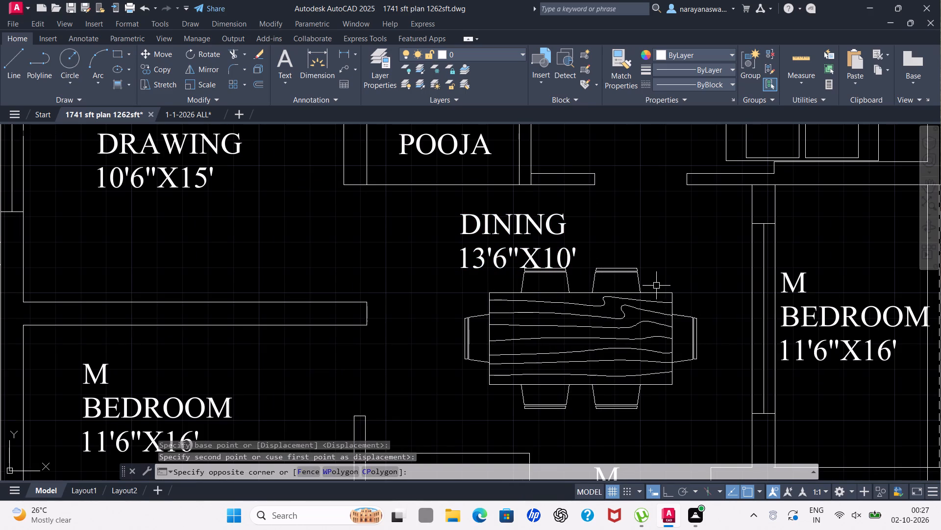
left_click(644, 295)
right_click(673, 279)
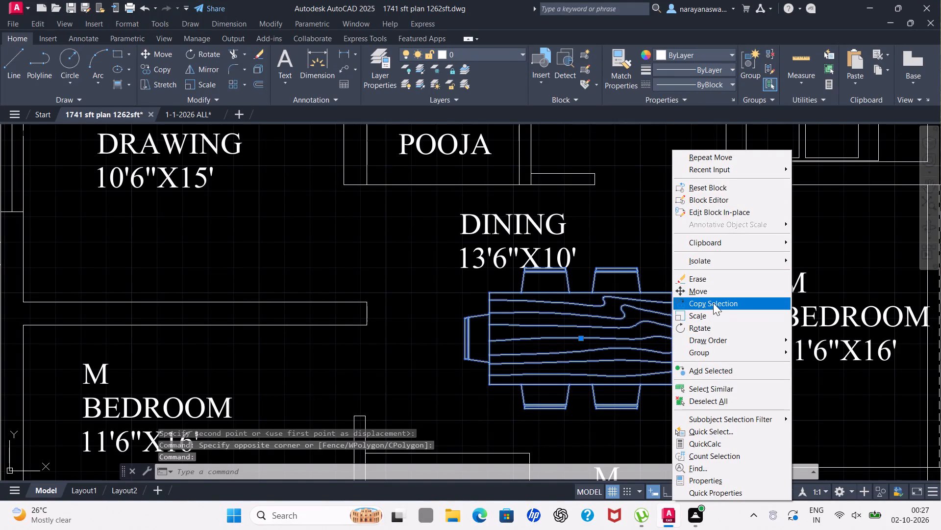
left_click(713, 291)
left_click(631, 302)
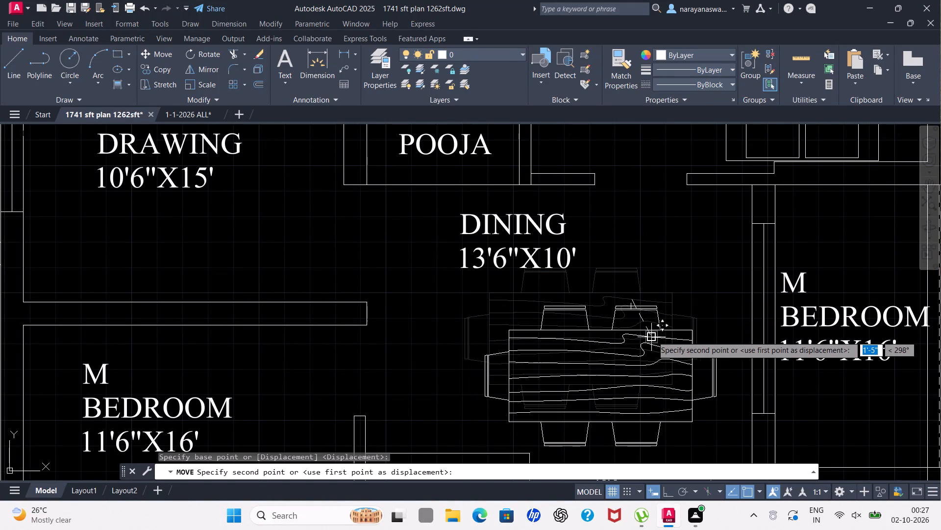
left_click(652, 336)
Set the size line to 10'10"X15'3" in the M BEDROOM label above the bed, below the DRAWING room.
scroll(616, 313, "down", 4)
scroll(545, 344, "up", 2)
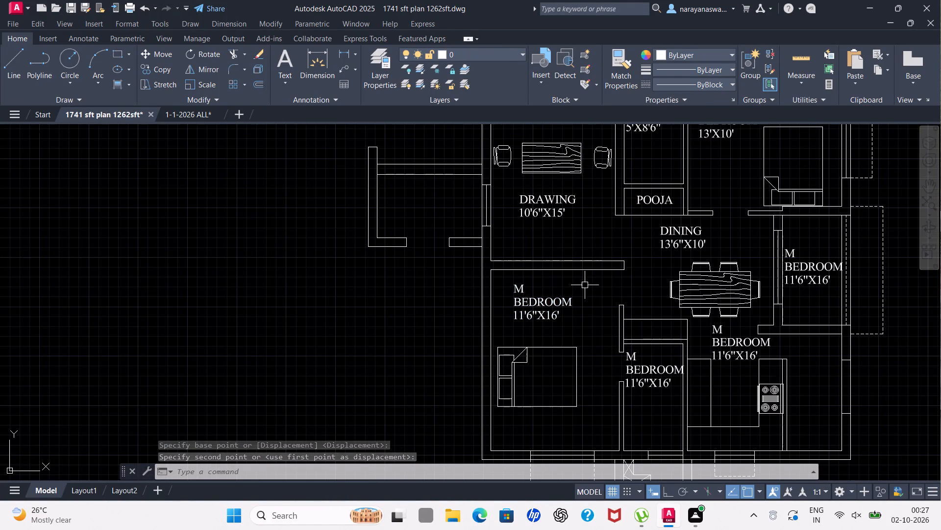
left_click(545, 303)
left_click(542, 306)
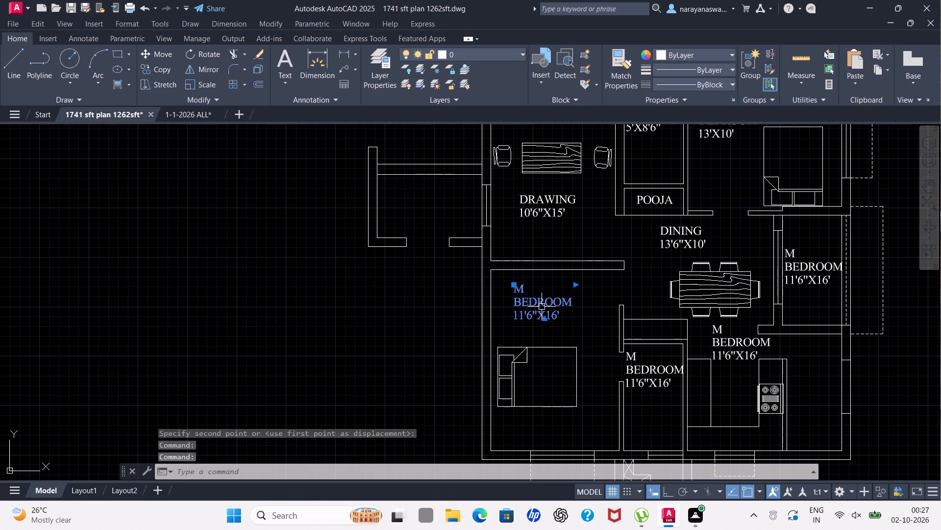
double_click(552, 305)
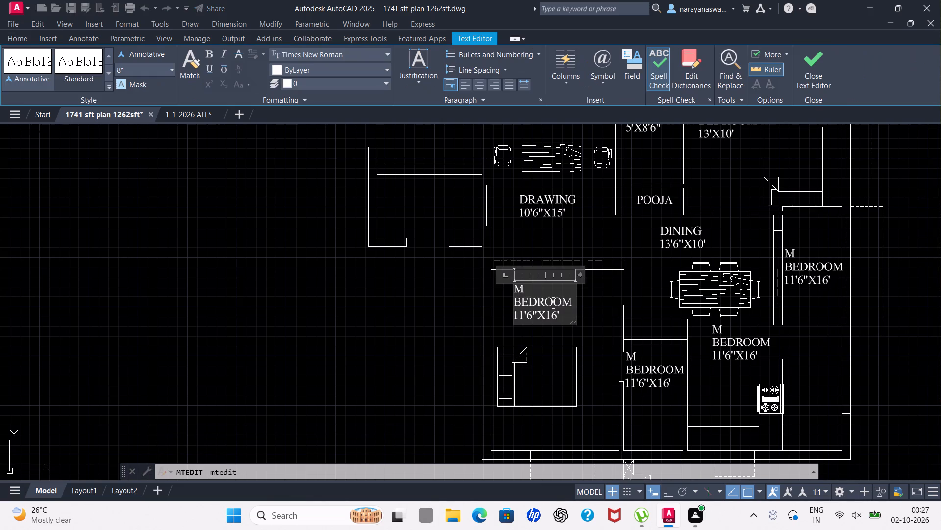
left_click(564, 317)
key("BackSpace")
key("BackSpace")
key("BackSpace")
key("BackSpace")
key("BackSpace")
key("BackSpace")
key("BackSpace")
key("BackSpace")
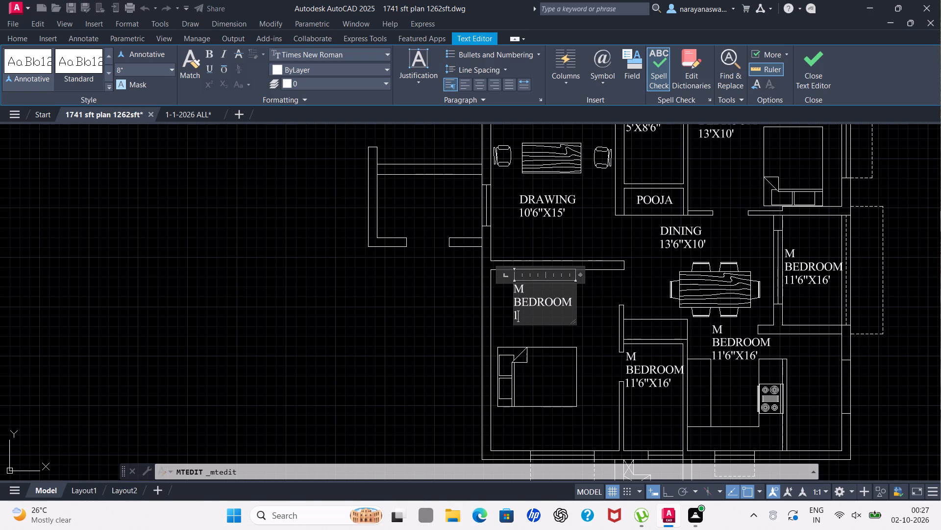
type("O'")
type("10\"")
key("BackSpace")
key("BackSpace")
key("BackSpace")
key("BackSpace")
key("BackSpace")
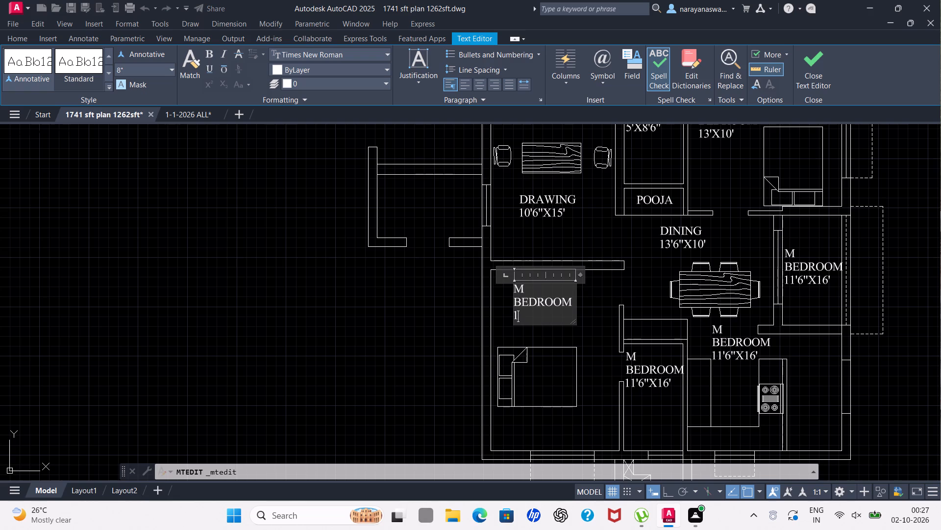
key("0")
key("apostrophe")
type("10\"")
key("x")
key("1")
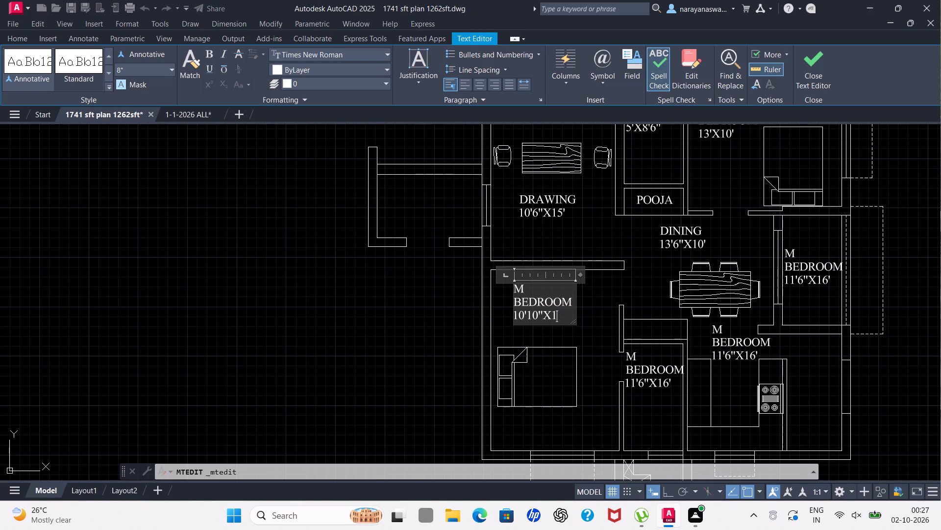
key("5")
key("apostrophe")
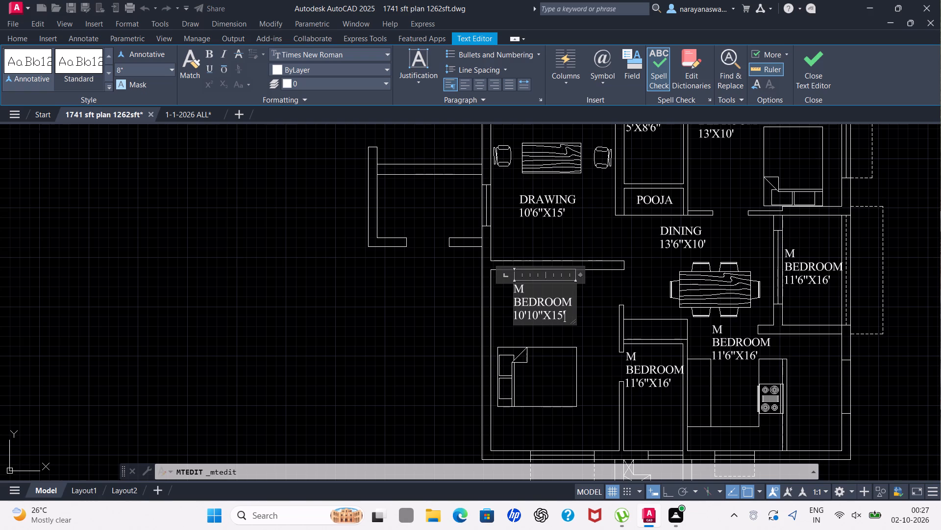
key("3")
key("shift+quotedbl")
left_click(588, 301)
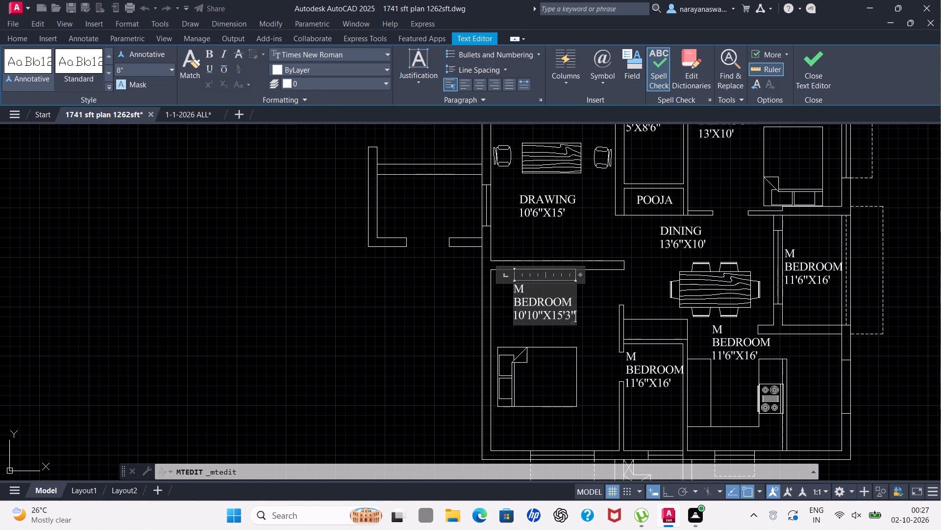
scroll(592, 301, "down", 1)
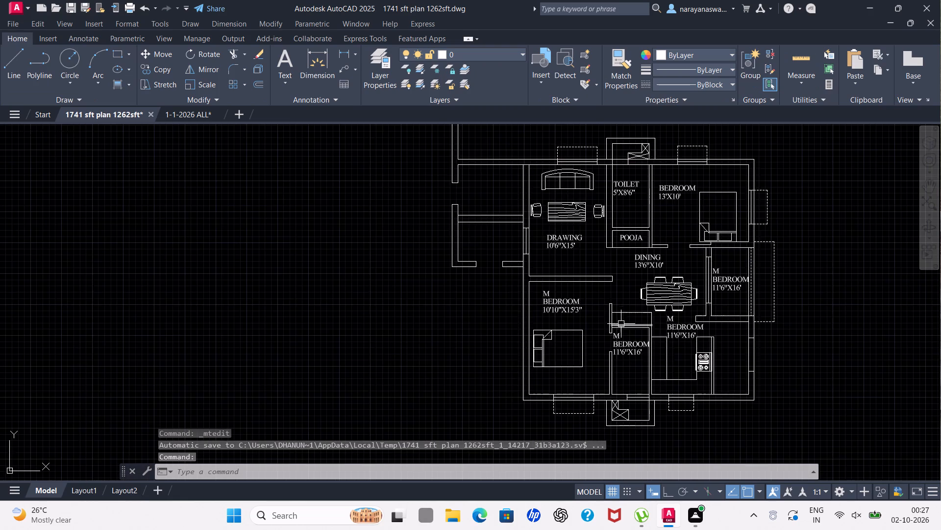
Replace the M BEDROOM label in the small room beside the 10'10"X15'3" bedroom with TOILET and the size line 5'X9'.
scroll(622, 326, "up", 2)
left_click(623, 378)
left_click(627, 374)
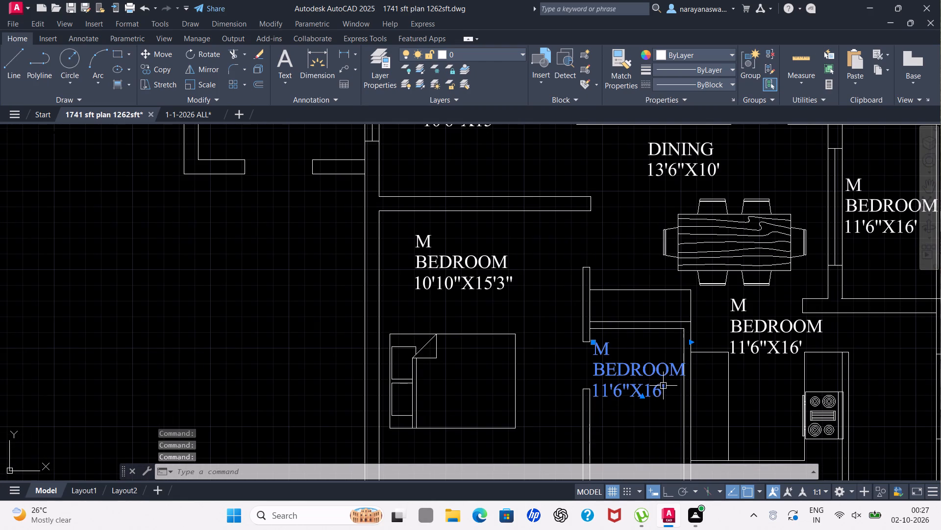
double_click(639, 371)
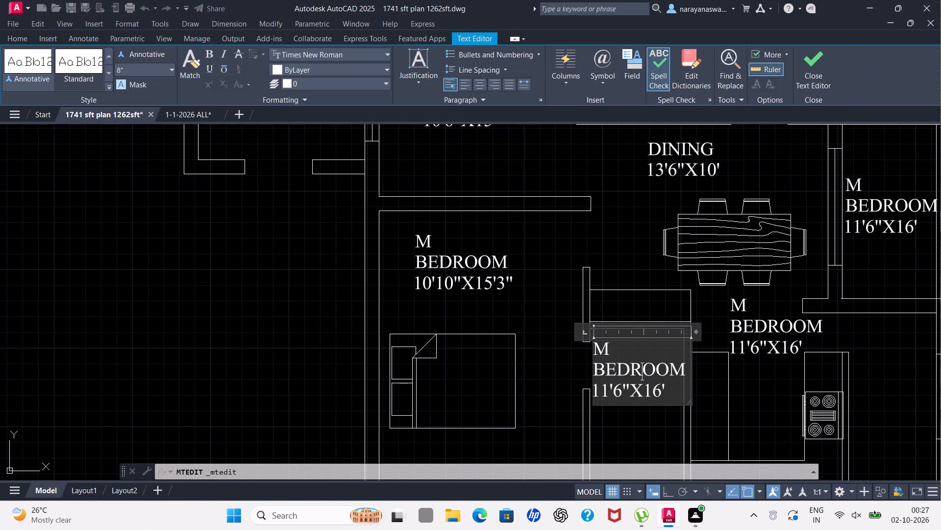
left_click(675, 391)
key("BackSpace")
key("BackSpace")
key("BackSpace")
key("BackSpace")
key("BackSpace")
key("BackSpace")
key("BackSpace")
key("BackSpace")
key("BackSpace")
key("BackSpace")
key("BackSpace")
key("BackSpace")
key("BackSpace")
key("BackSpace")
key("BackSpace")
key("BackSpace")
key("BackSpace")
key("BackSpace")
key("BackSpace")
key("BackSpace")
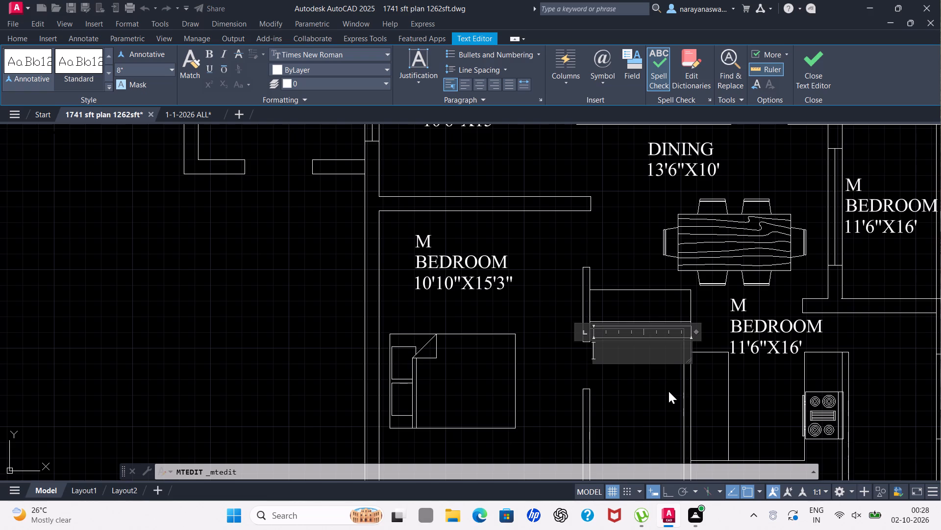
type("TOILET")
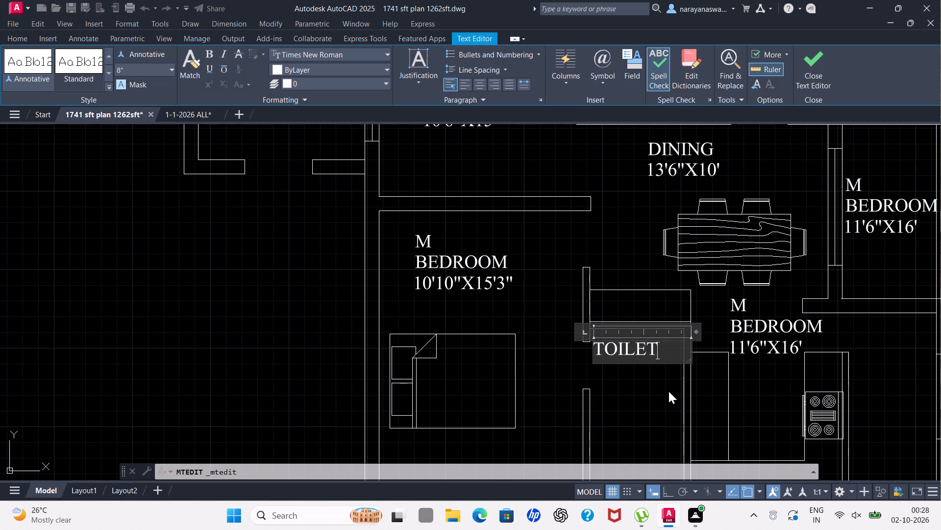
key("Return")
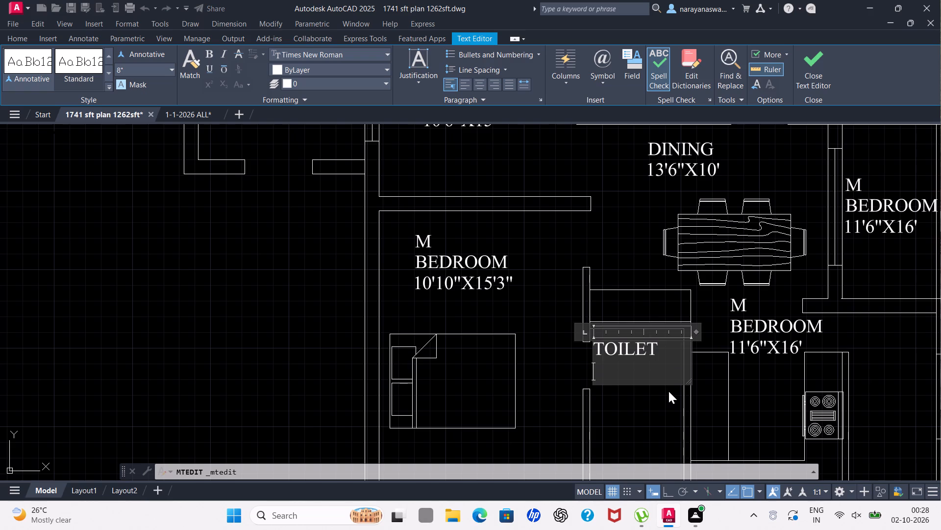
type("5'")
key("x")
type("9'")
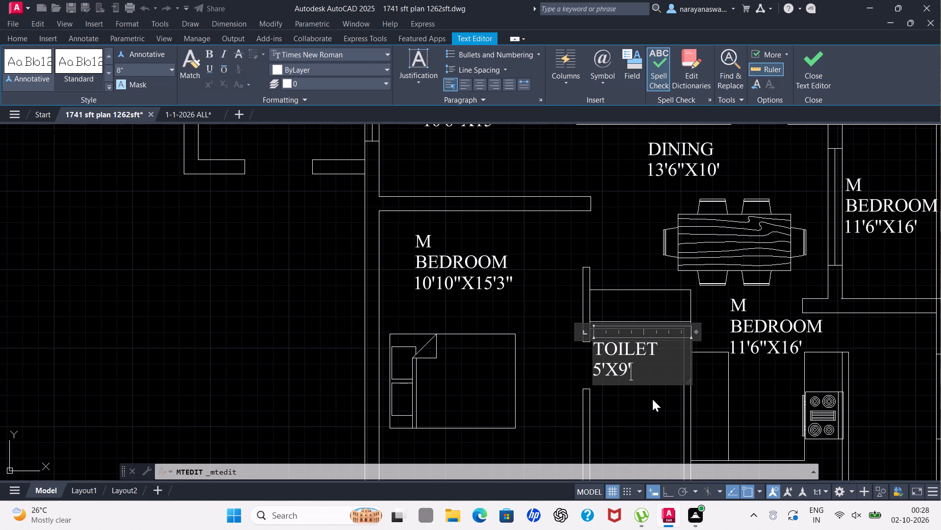
left_click(652, 399)
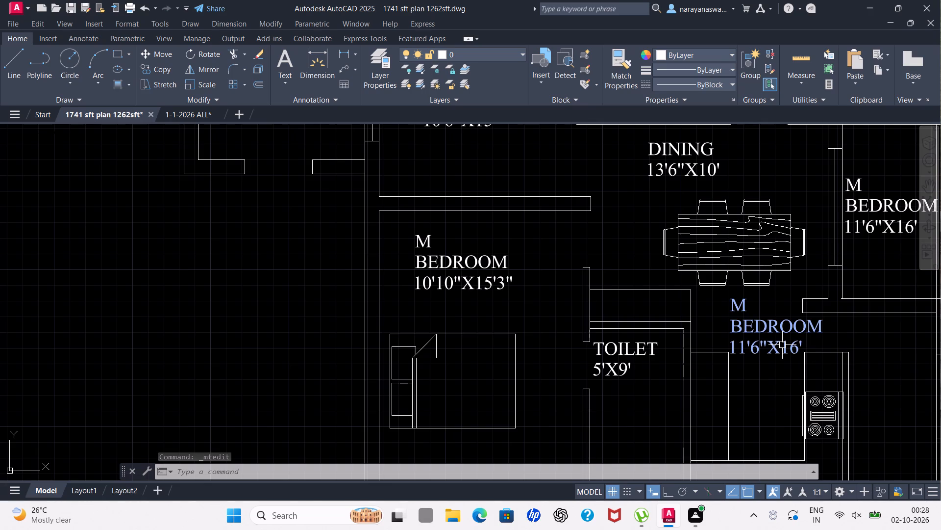
Replace the M BEDROOM label between the dining table and the stove counter with KITCHEN and the size line 8'X9'10".
scroll(780, 340, "down", 2)
scroll(780, 340, "up", 2)
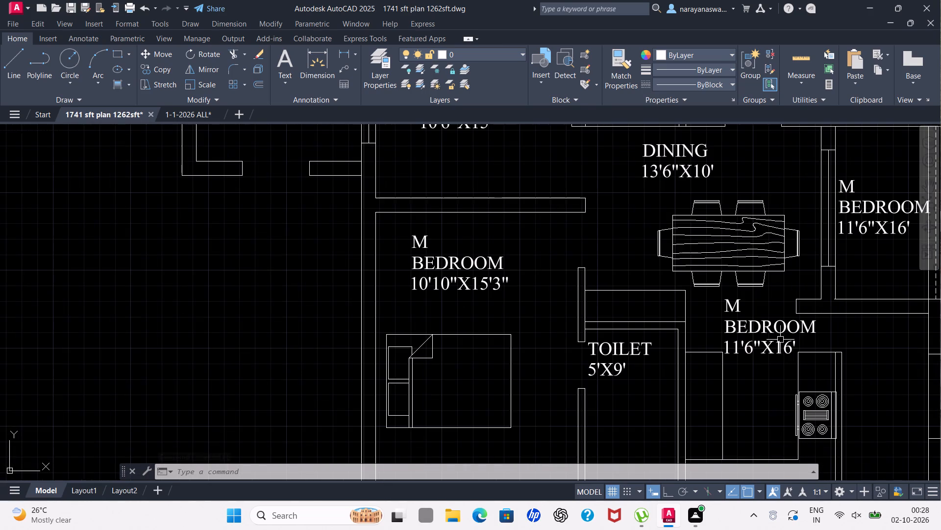
double_click(771, 326)
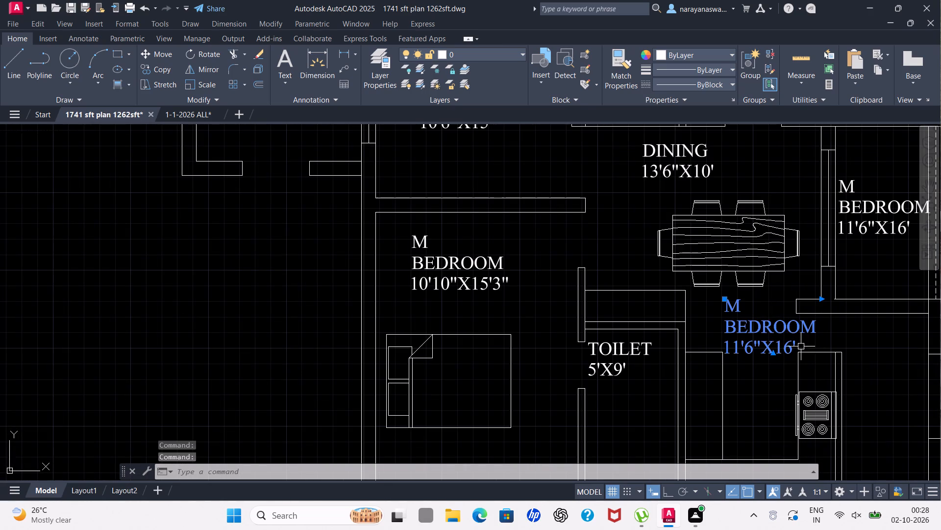
double_click(762, 329)
right_click(762, 329)
left_click(722, 325)
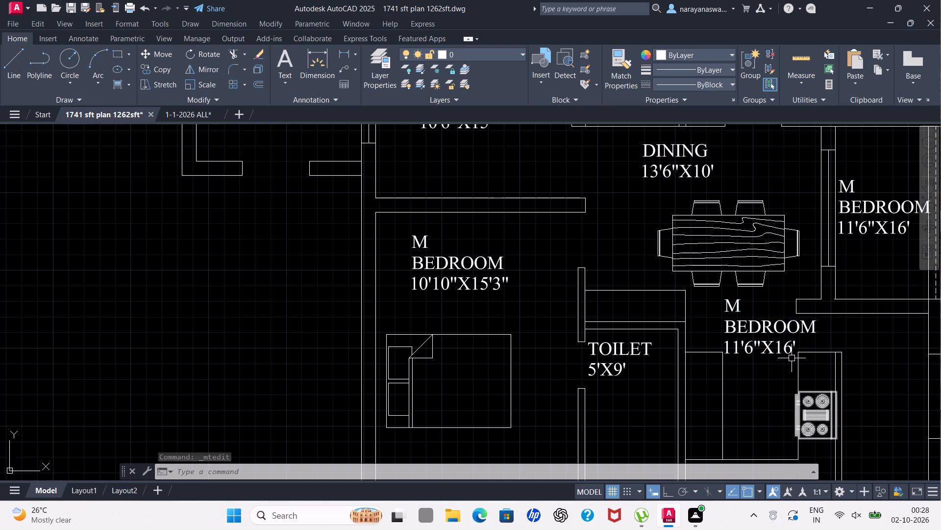
double_click(777, 327)
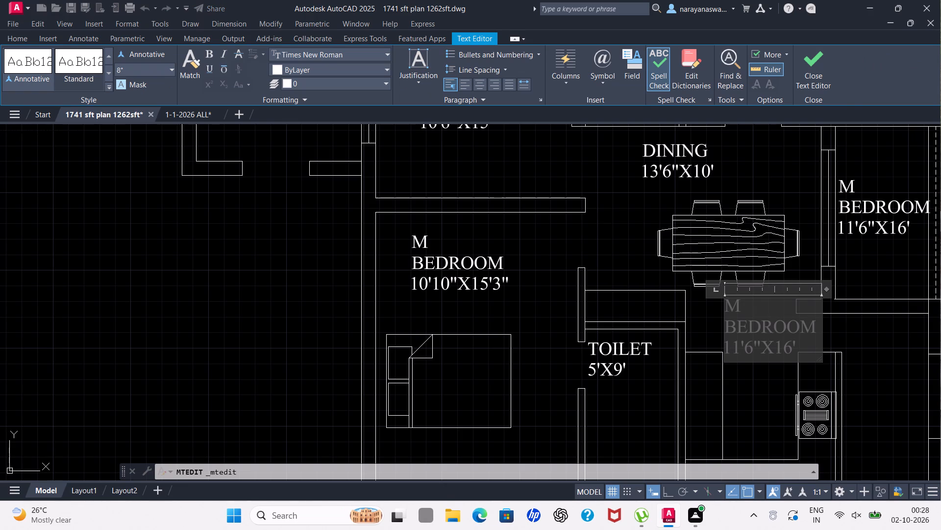
left_click(803, 345)
key("BackSpace")
key("BackSpace")
key("BackSpace")
key("BackSpace")
key("BackSpace")
key("BackSpace")
key("BackSpace")
key("BackSpace")
key("BackSpace")
key("BackSpace")
key("BackSpace")
key("BackSpace")
key("BackSpace")
key("BackSpace")
key("BackSpace")
key("BackSpace")
key("BackSpace")
key("BackSpace")
key("BackSpace")
key("BackSpace")
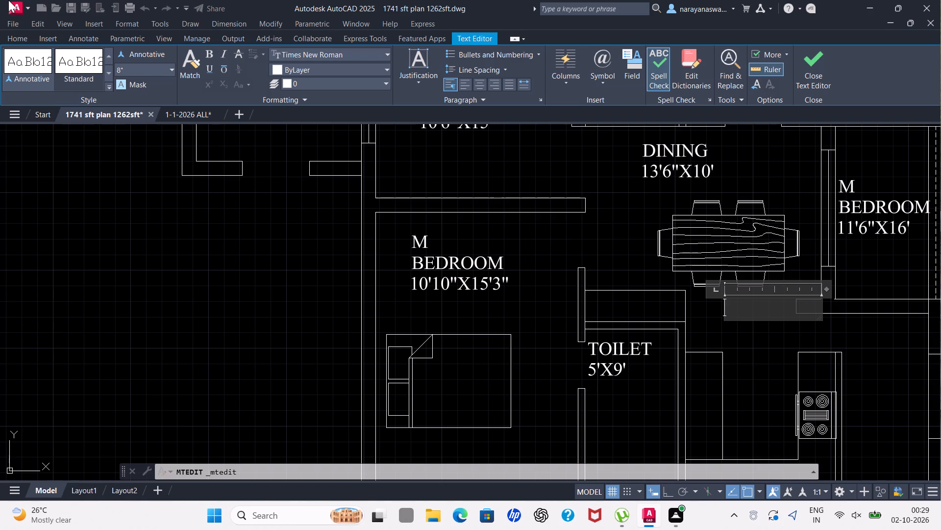
key("k")
key("i")
key("t")
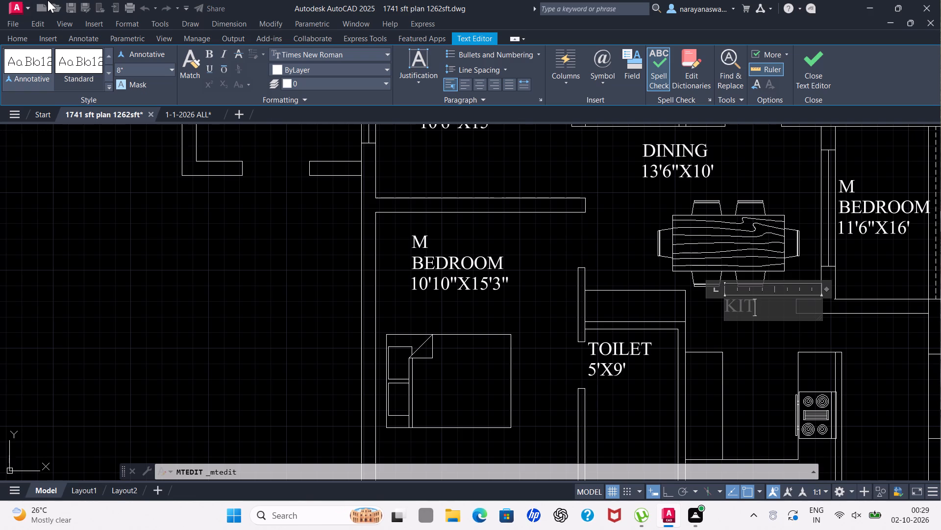
type("CH")
type("EN")
key("Return")
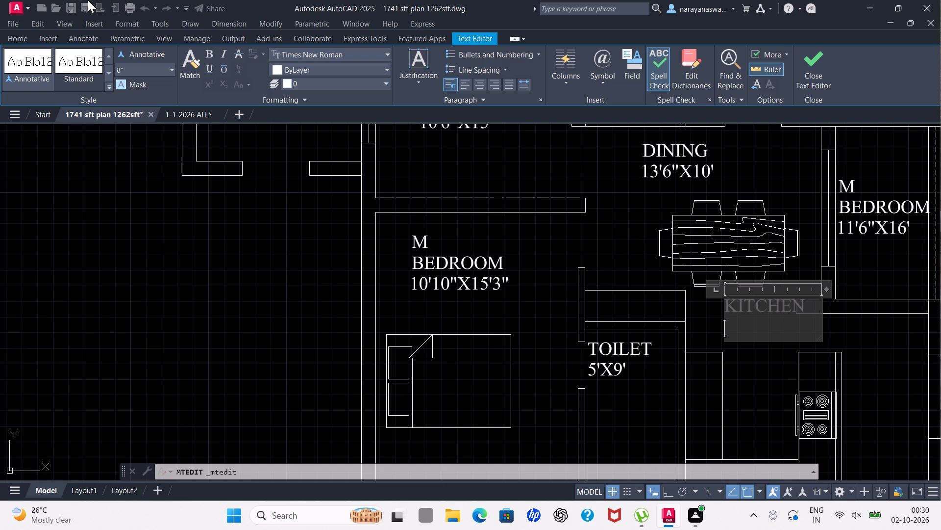
type("8'")
key("x")
type("9'")
key("1")
type("0\"")
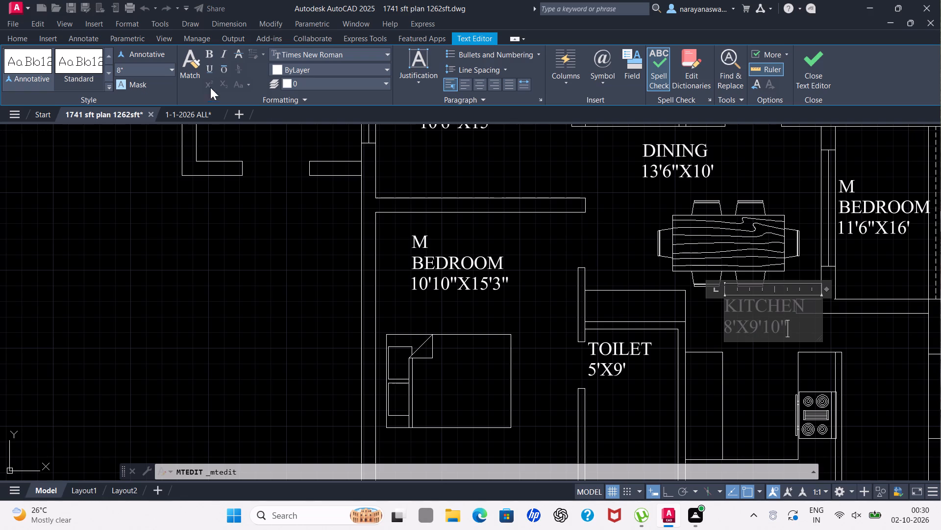
left_click(774, 372)
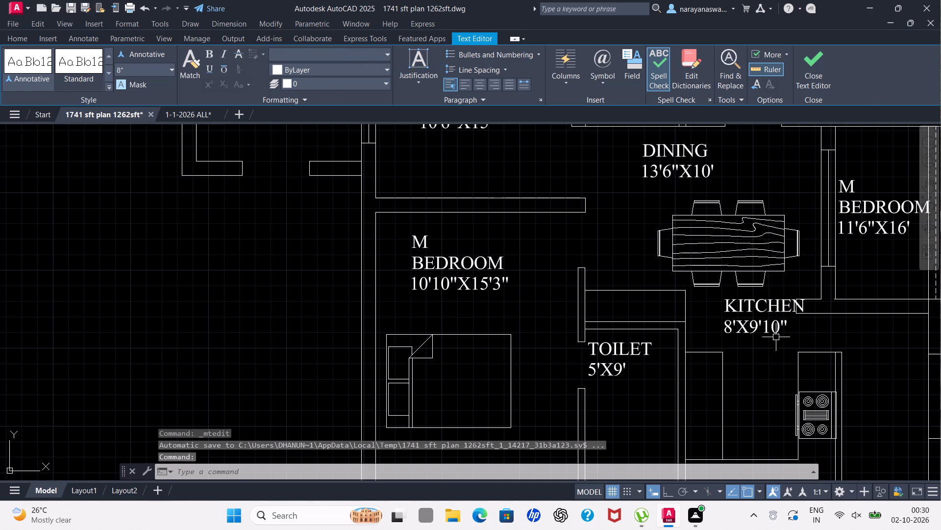
Move the KITCHEN label slightly down, clear of the dining chairs and the wall end, just above the kitchen counters.
left_click(772, 318)
right_click(771, 318)
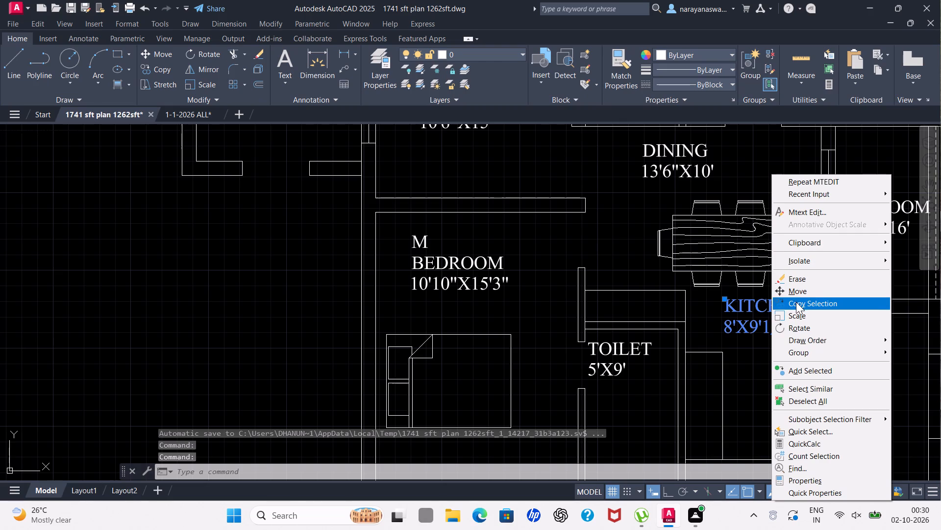
left_click(797, 292)
left_click(768, 302)
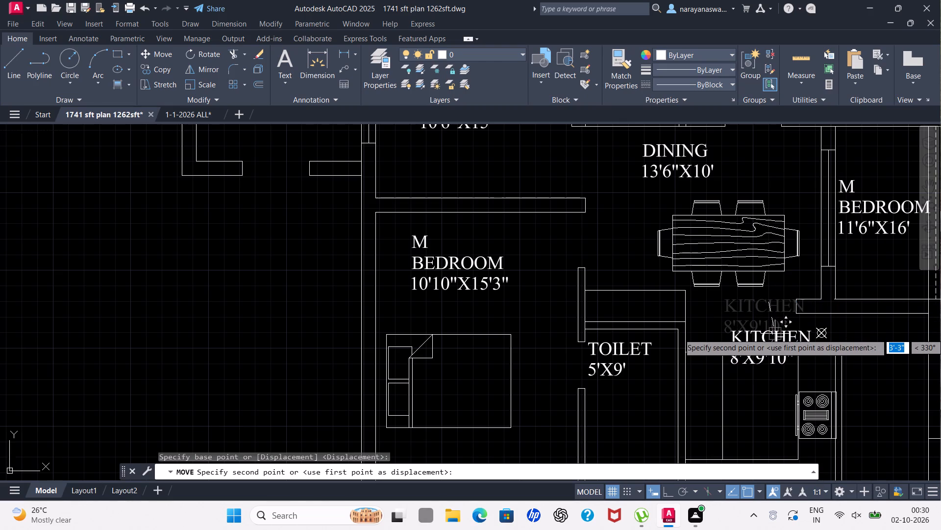
left_click(775, 334)
left_click(800, 343)
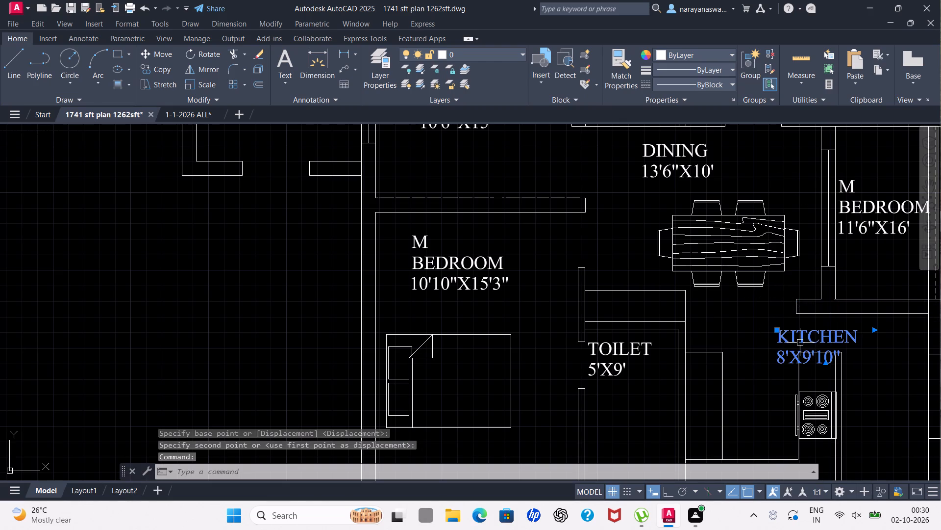
right_click(800, 343)
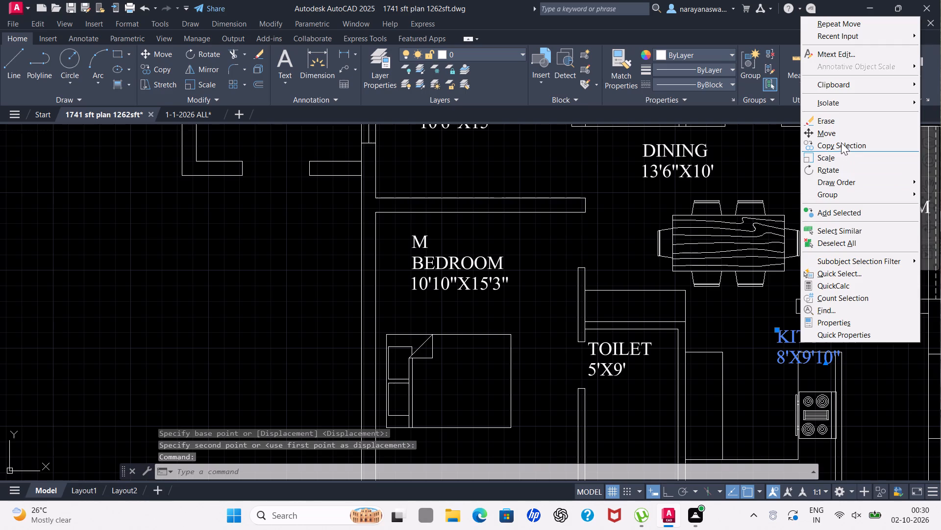
left_click(844, 138)
left_click(809, 335)
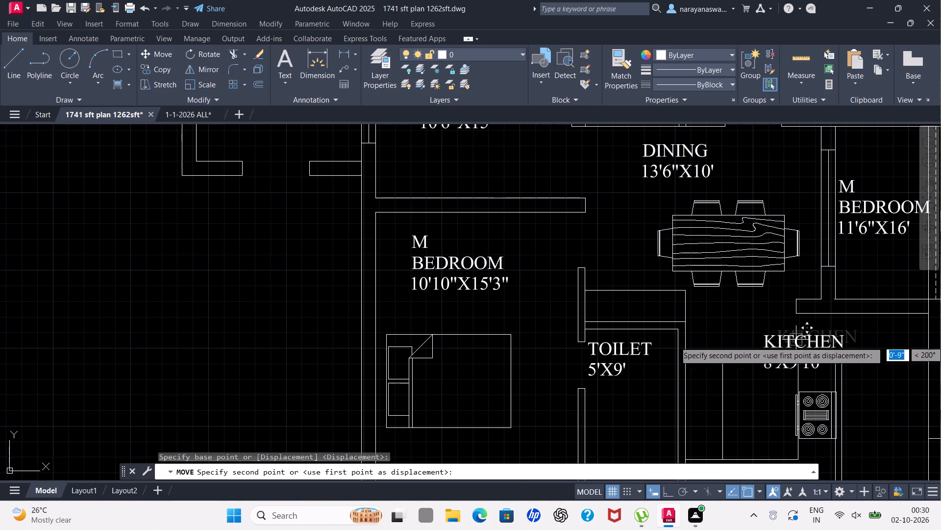
left_click(762, 326)
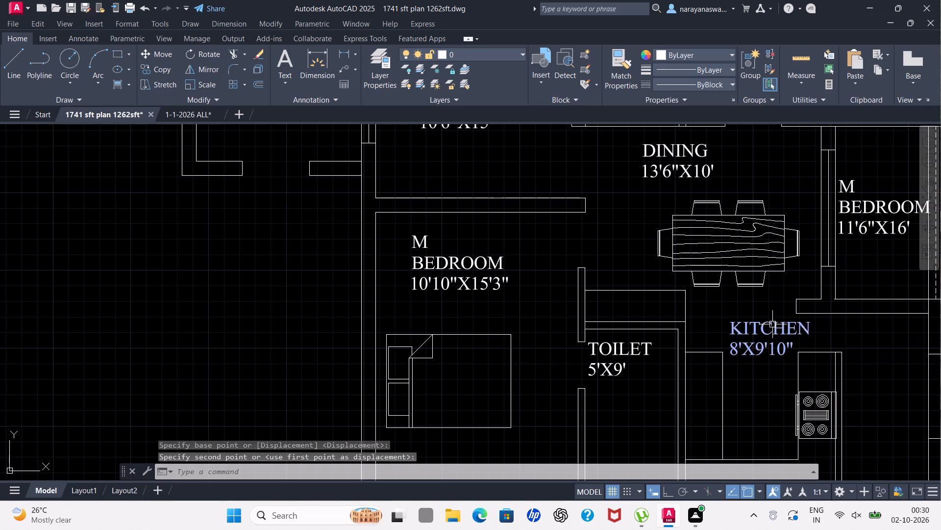
Replace the M BEDROOM 11'6"X16' label in the narrow room beside the dining area with 5'WIDE BALCONY.
scroll(812, 317, "down", 3)
scroll(836, 292, "up", 3)
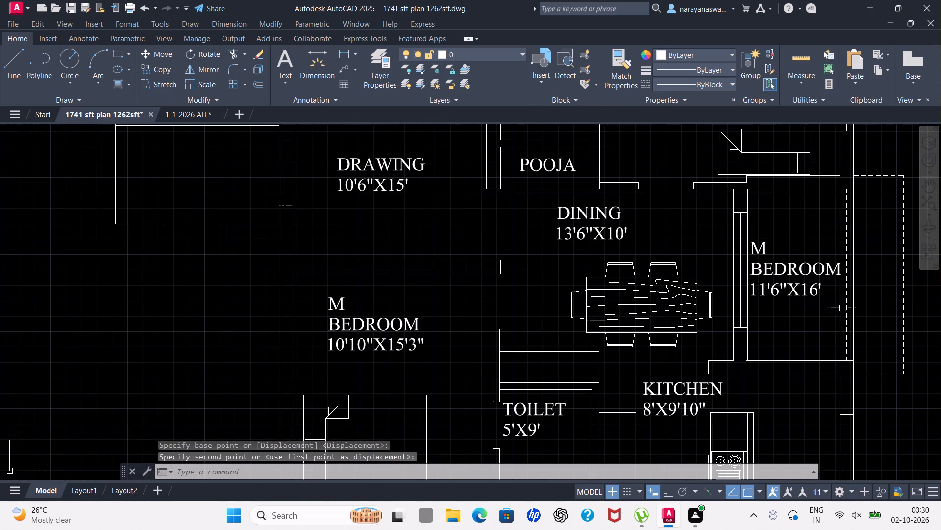
scroll(802, 276, "down", 4)
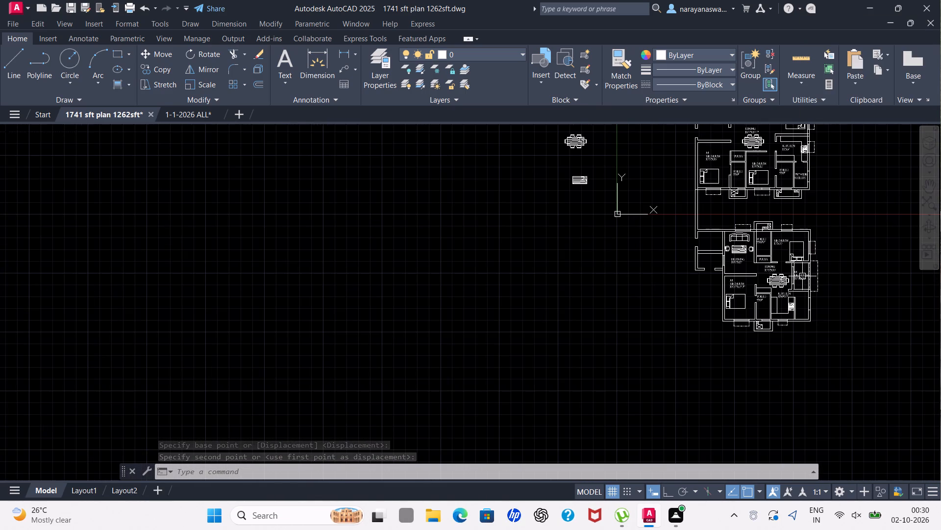
scroll(791, 197, "up", 2)
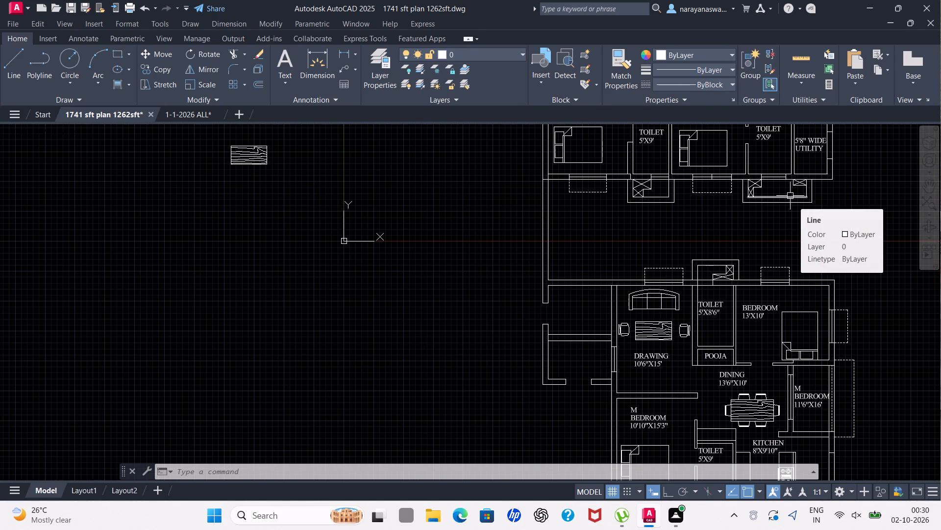
left_click(810, 396)
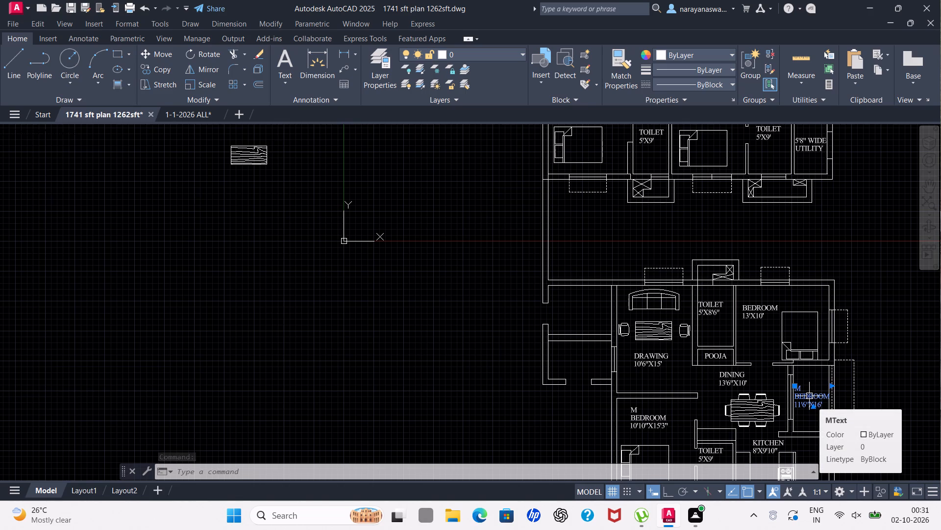
right_click(809, 396)
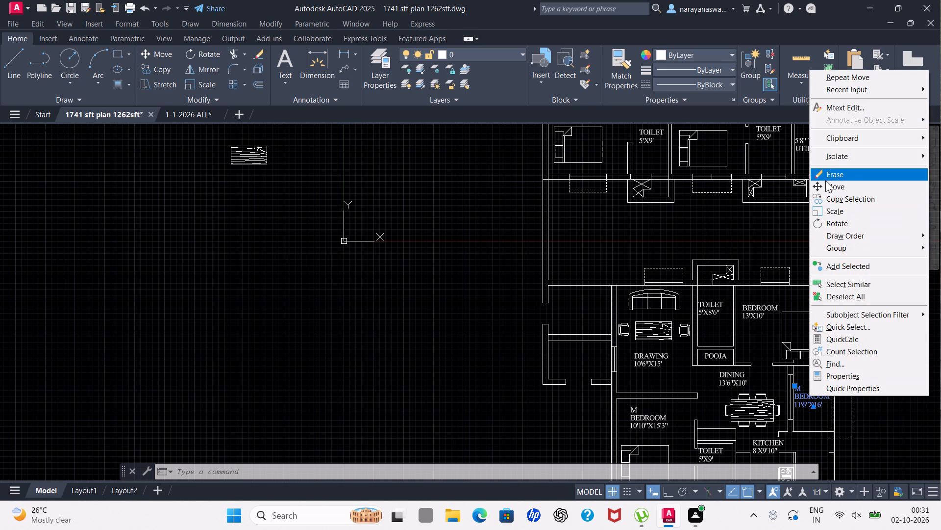
left_click(854, 109)
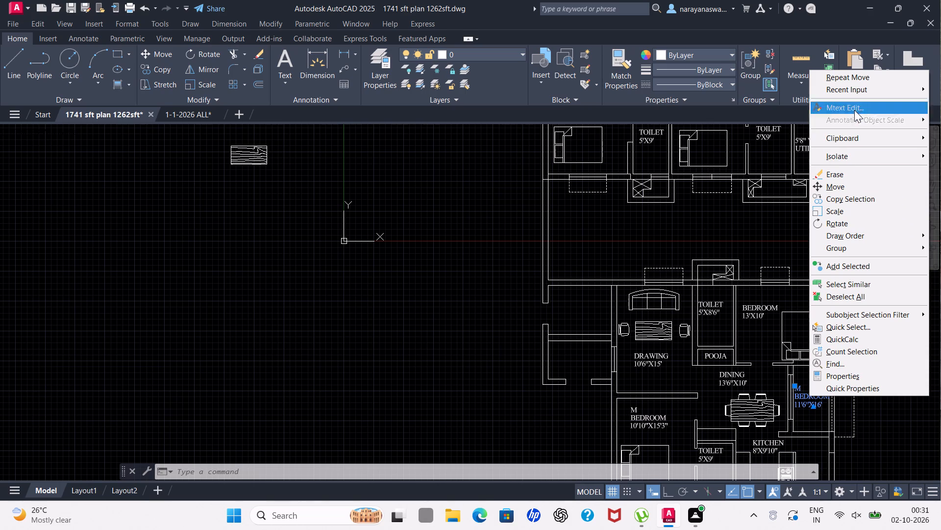
scroll(828, 401, "up", 2)
left_click(815, 408)
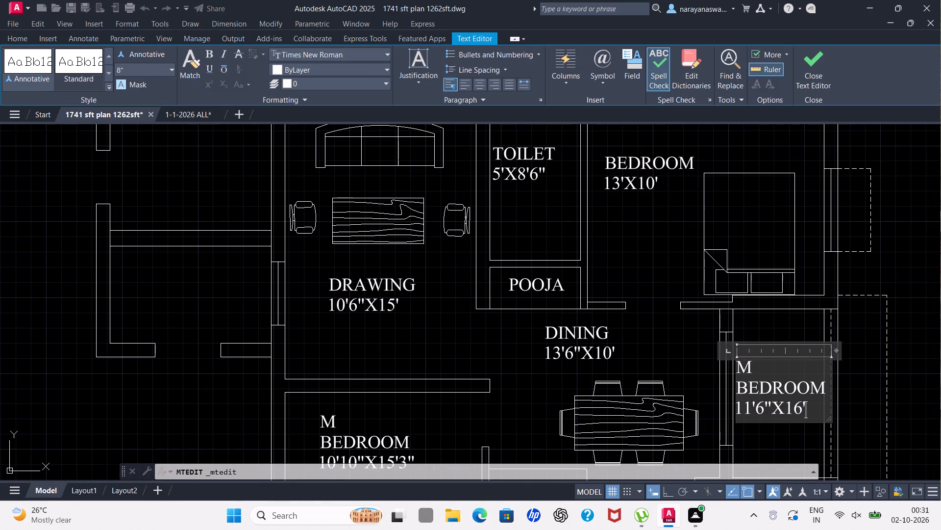
key("BackSpace")
key("BackSpace")
key("BackSpace")
key("BackSpace")
key("BackSpace")
key("BackSpace")
key("BackSpace")
key("BackSpace")
key("BackSpace")
key("BackSpace")
key("BackSpace")
key("BackSpace")
key("BackSpace")
key("BackSpace")
key("BackSpace")
key("BackSpace")
key("BackSpace")
key("BackSpace")
key("BackSpace")
key("BackSpace")
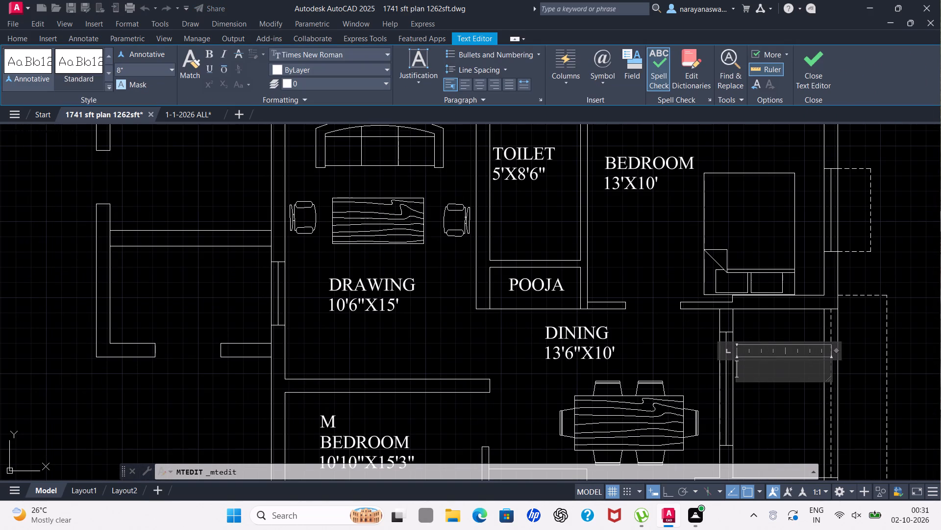
key("5")
key("apostrophe")
type("WIDE")
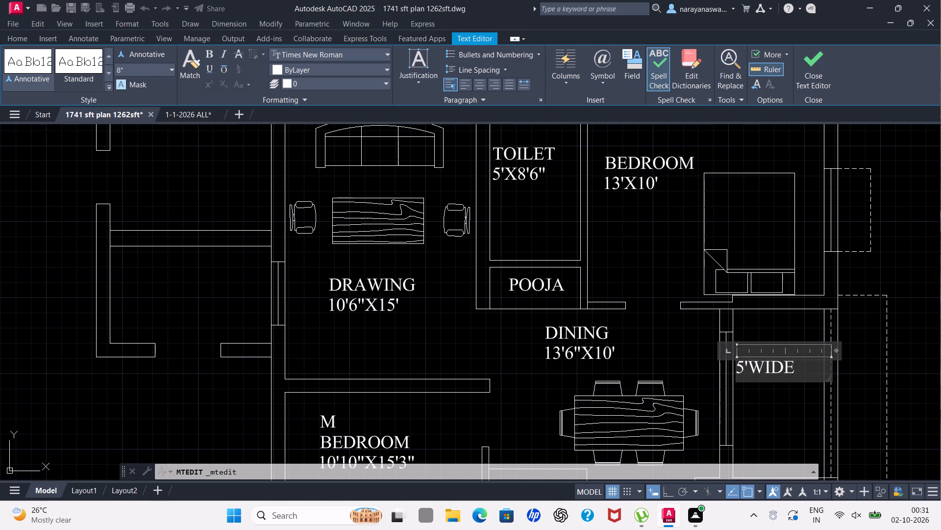
key("space")
type("BA")
key("l")
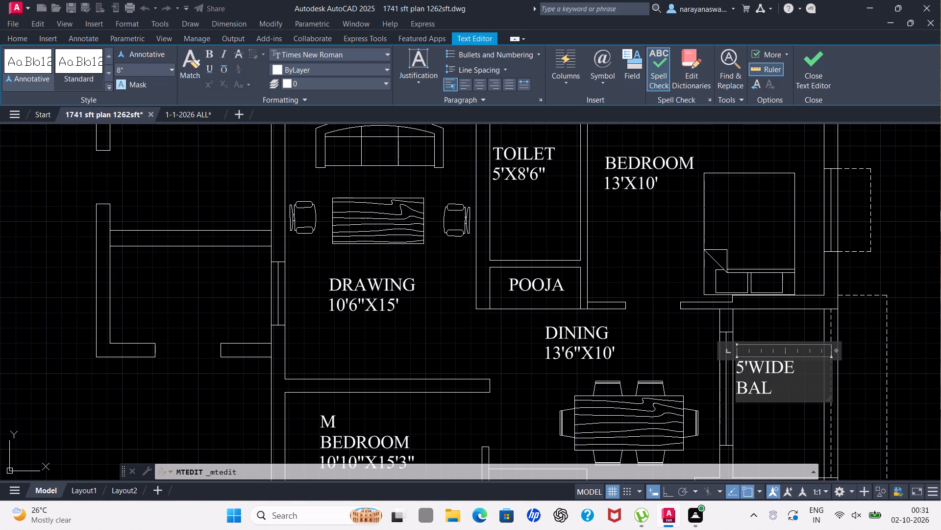
type("CONY")
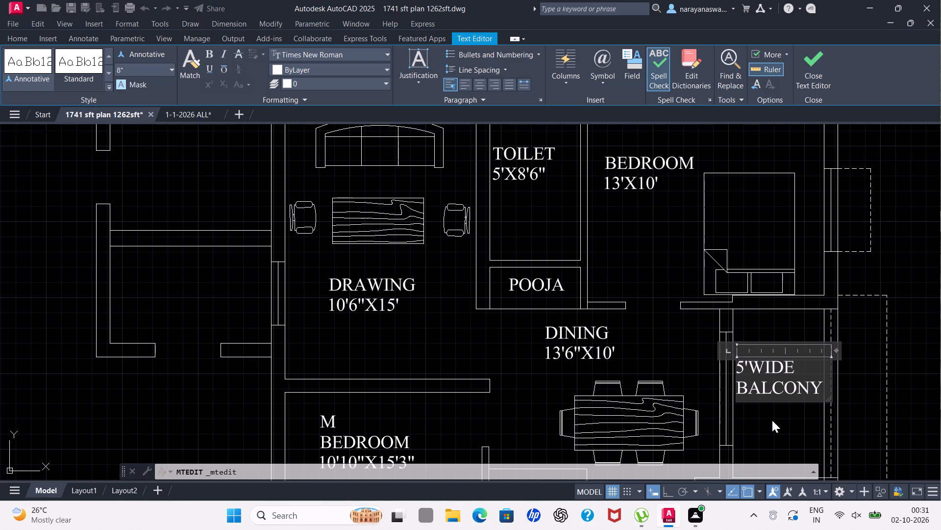
left_click(772, 420)
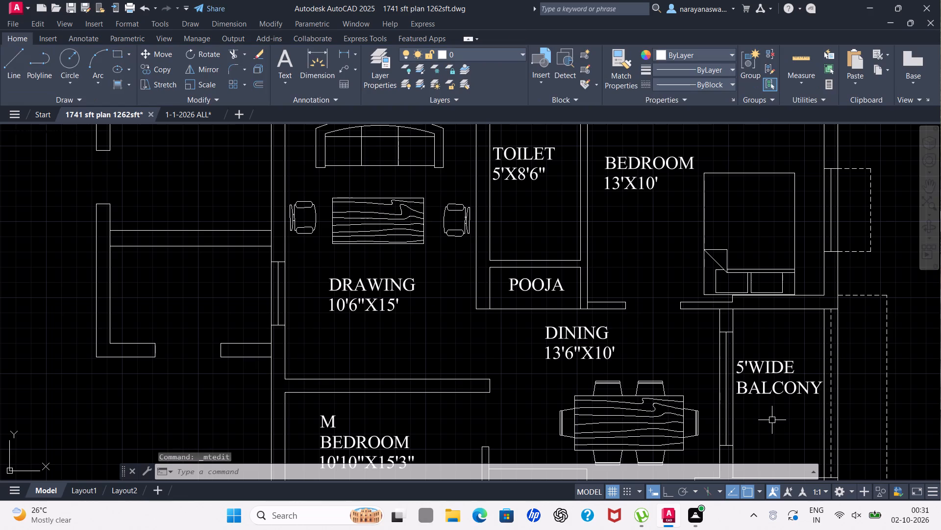
Copy the KITCHEN label into the narrow space beyond the stove counter, below the balcony.
scroll(794, 397, "down", 2)
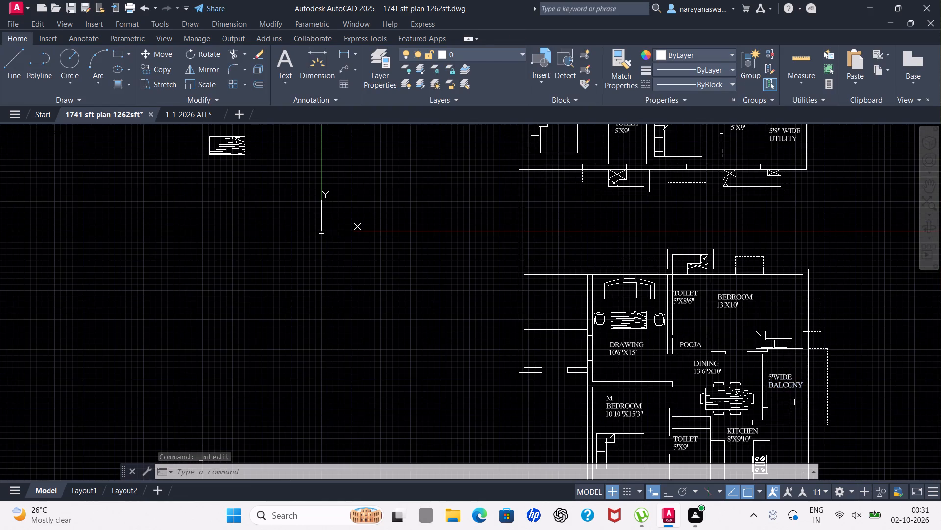
scroll(792, 386, "down", 3)
scroll(790, 408, "up", 3)
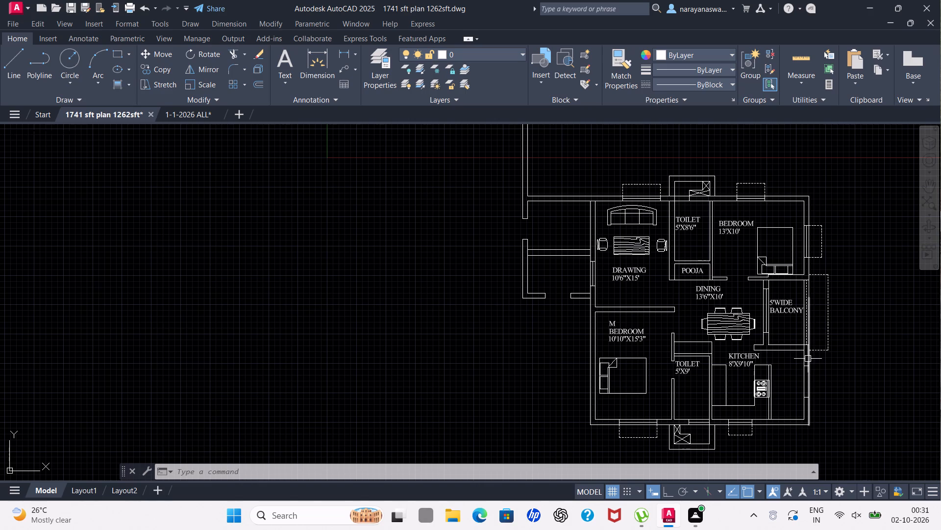
scroll(806, 380, "down", 1)
scroll(793, 397, "up", 2)
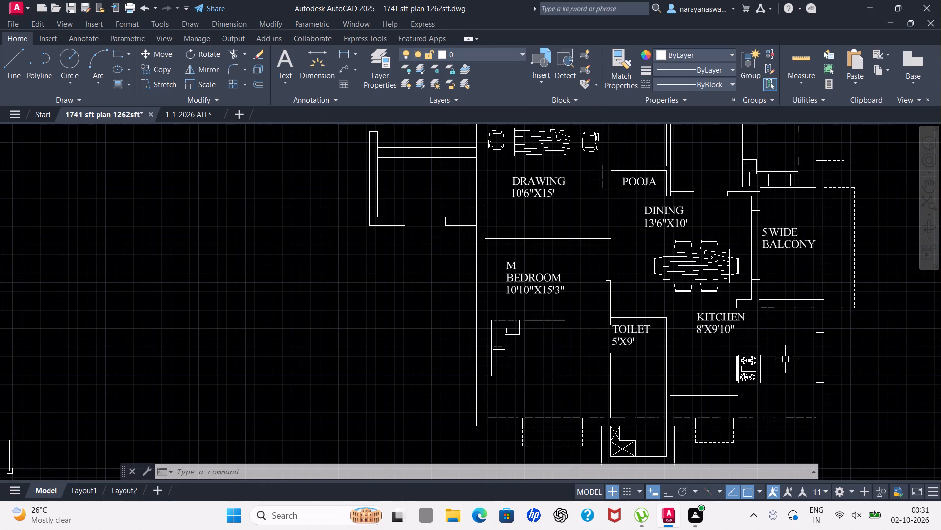
left_click(729, 321)
right_click(729, 321)
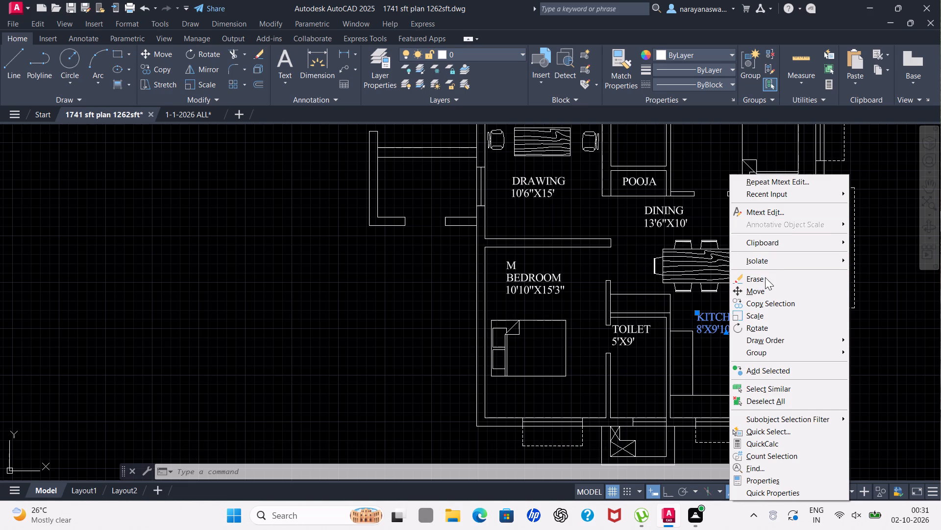
left_click(766, 301)
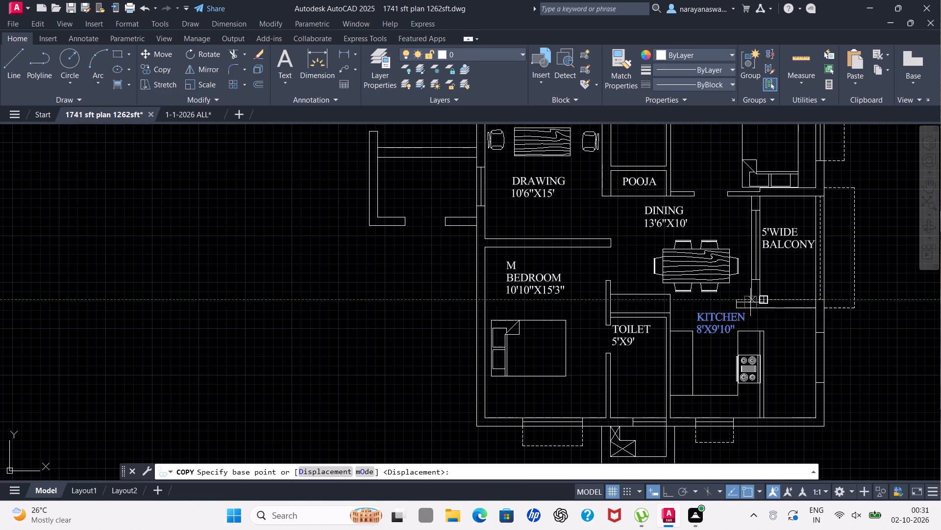
left_click(727, 322)
scroll(830, 359, "up", 2)
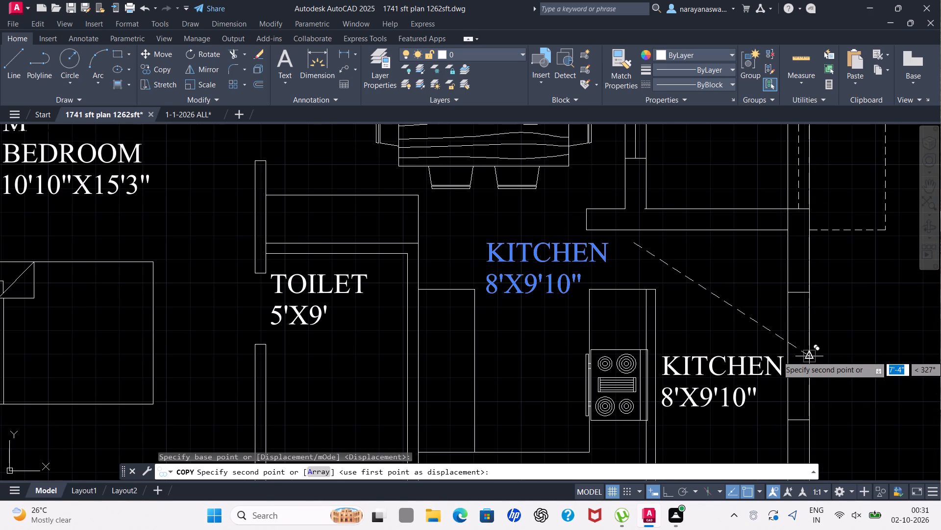
left_click(813, 355)
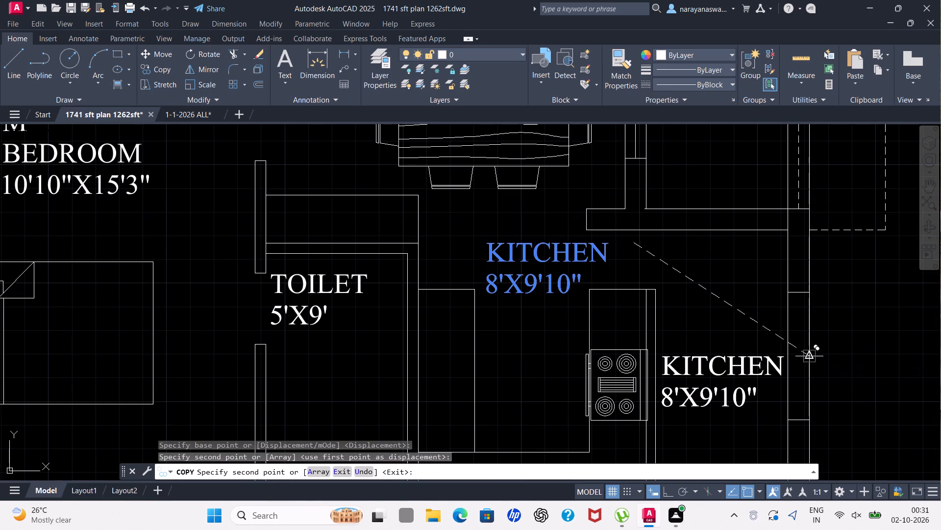
key("Escape")
Replace the text of the copied KITCHEN label beside the stove with 4"9' WIDE UTILITY.
scroll(820, 356, "down", 2)
scroll(796, 364, "up", 1)
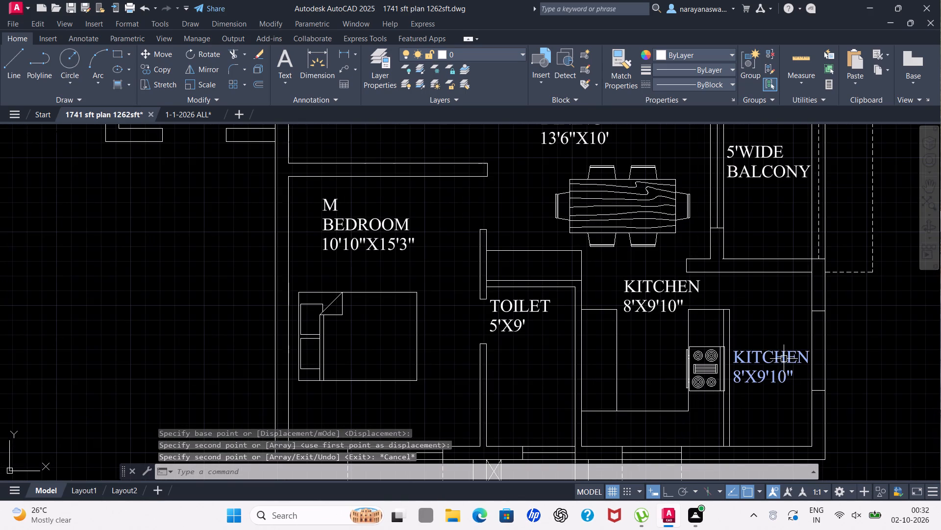
double_click(784, 358)
left_click(801, 378)
key("BackSpace")
key("BackSpace")
key("BackSpace")
key("BackSpace")
key("BackSpace")
key("BackSpace")
key("BackSpace")
key("BackSpace")
key("BackSpace")
key("BackSpace")
key("BackSpace")
key("BackSpace")
key("BackSpace")
key("BackSpace")
key("BackSpace")
key("BackSpace")
key("BackSpace")
key("BackSpace")
key("BackSpace")
key("BackSpace")
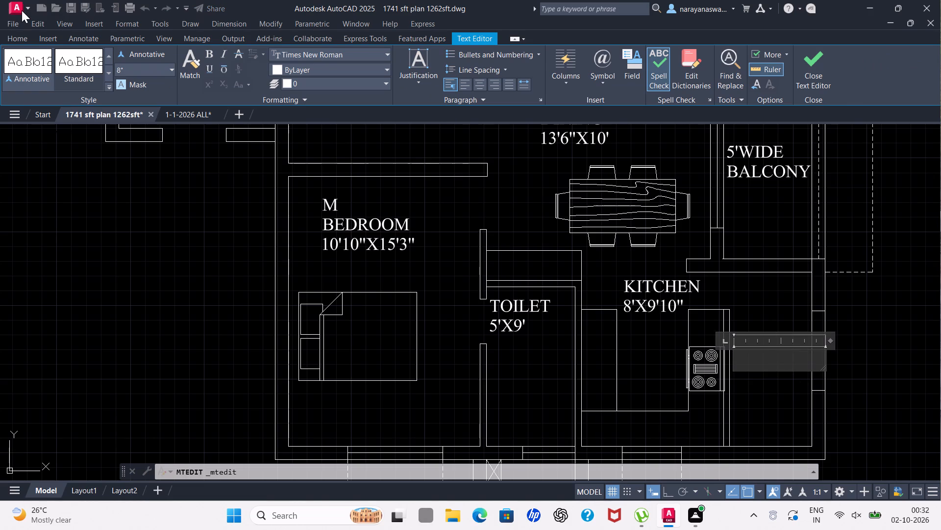
key("4")
key("shift+quotedbl")
key("9")
key("apostrophe")
key("space")
type("WIDE")
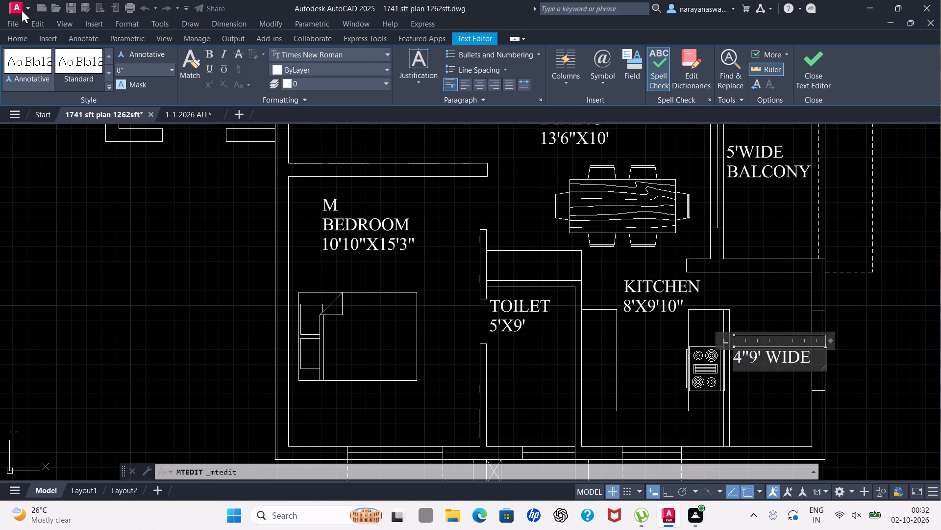
key("space")
key("u")
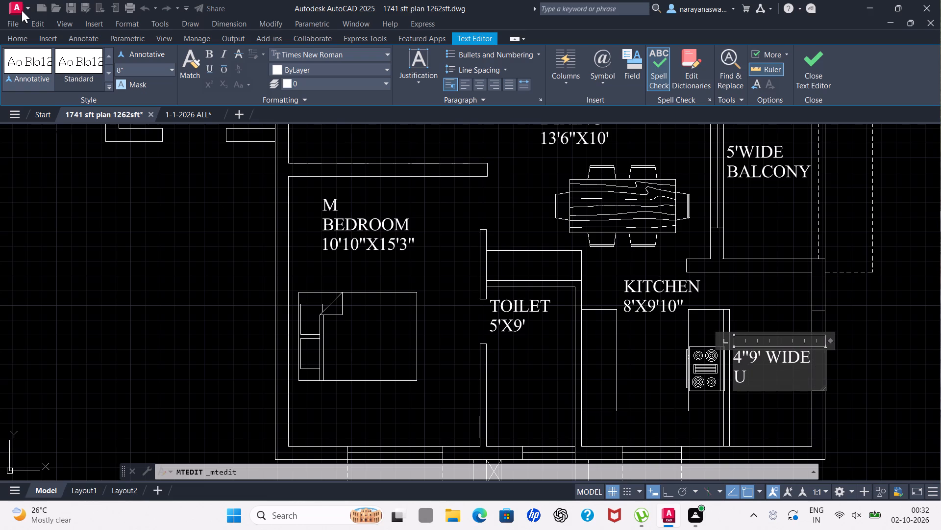
key("t")
key("i")
type("LITY")
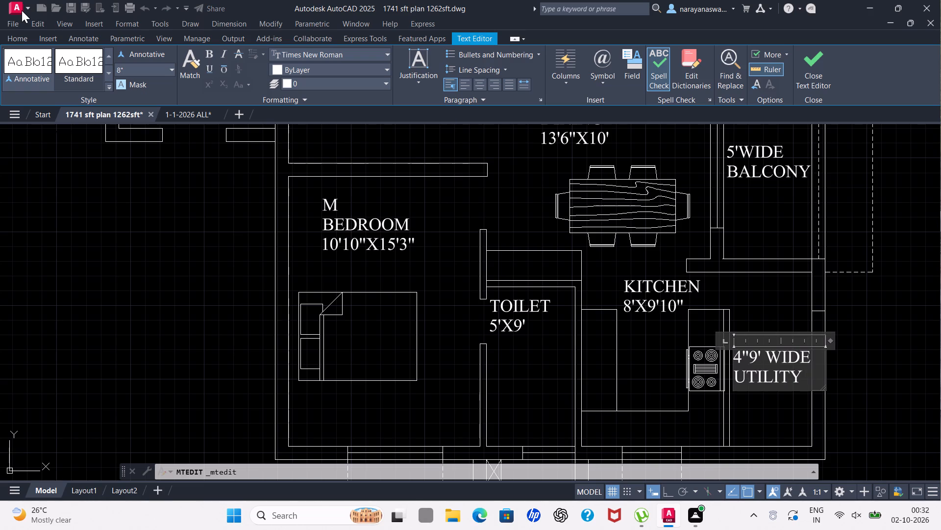
left_click(870, 402)
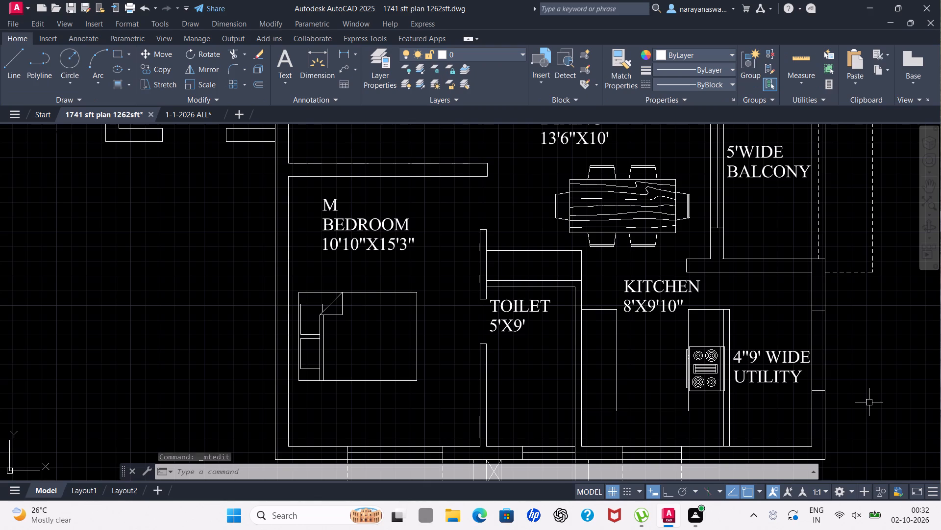
scroll(832, 383, "down", 1)
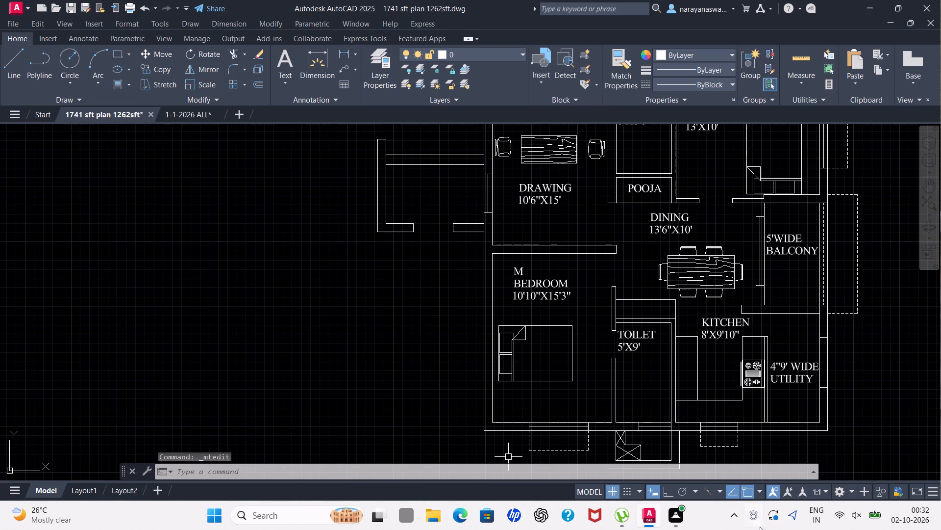
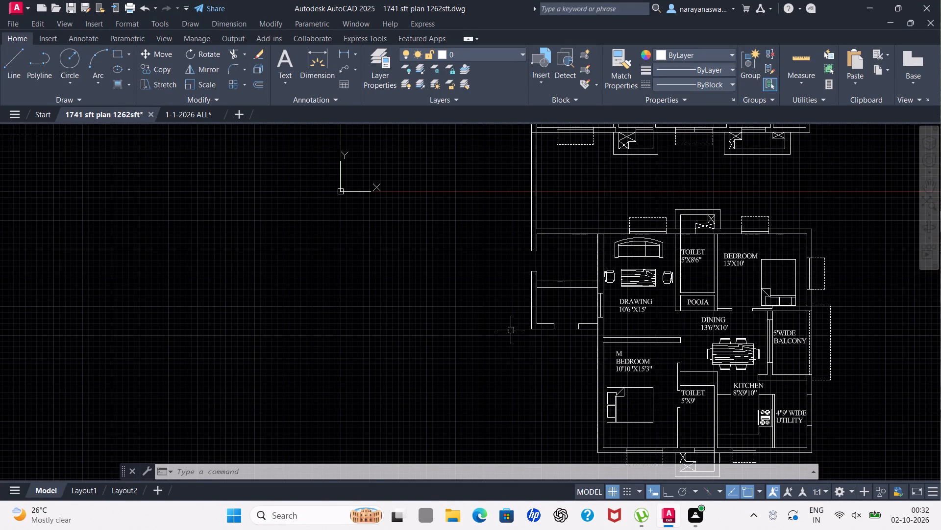
Copy the M BEDROOM 10'10"X15'3" label into the small unlabelled room adjoining the drawing room.
left_click(622, 359)
right_click(622, 359)
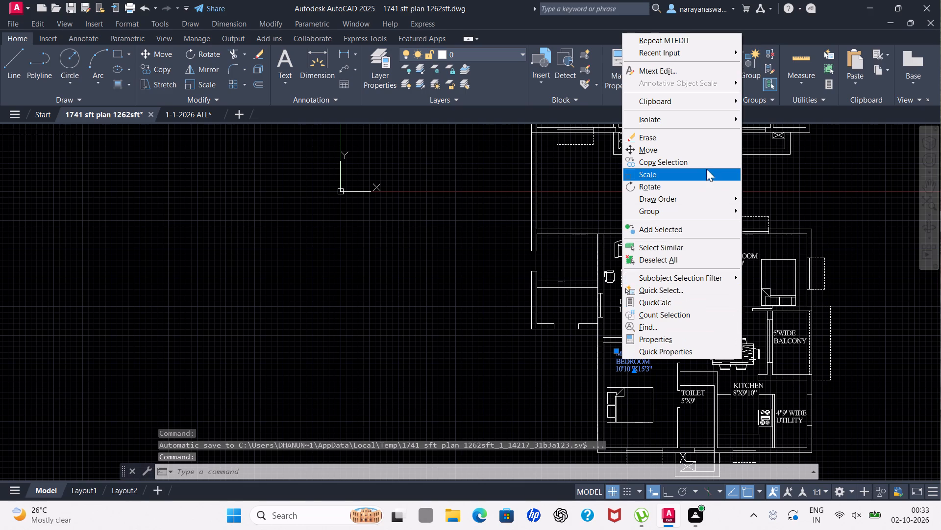
left_click(695, 160)
left_click(630, 360)
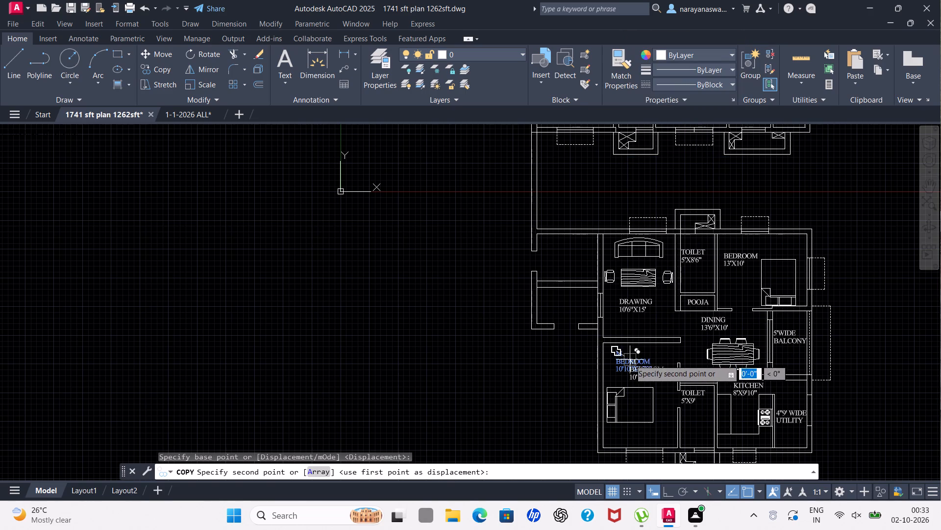
scroll(562, 300, "up", 1)
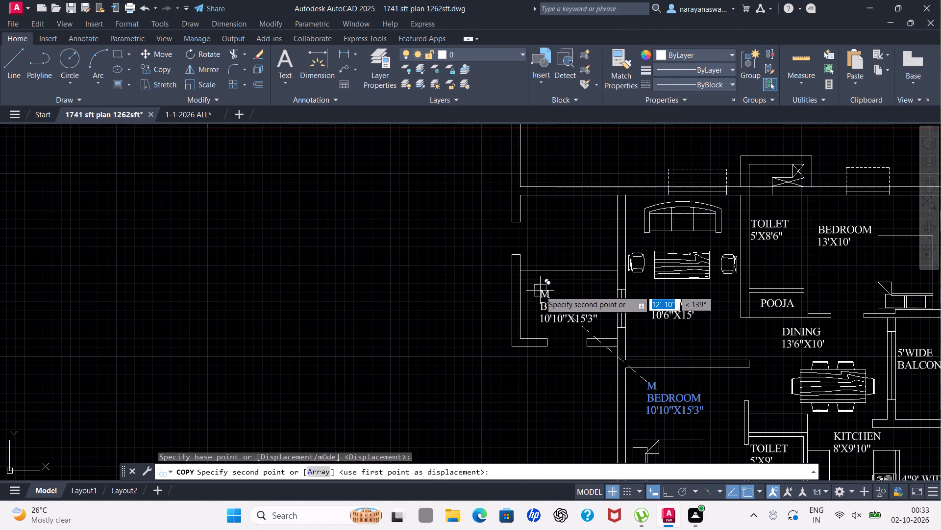
left_click(542, 291)
key("Escape")
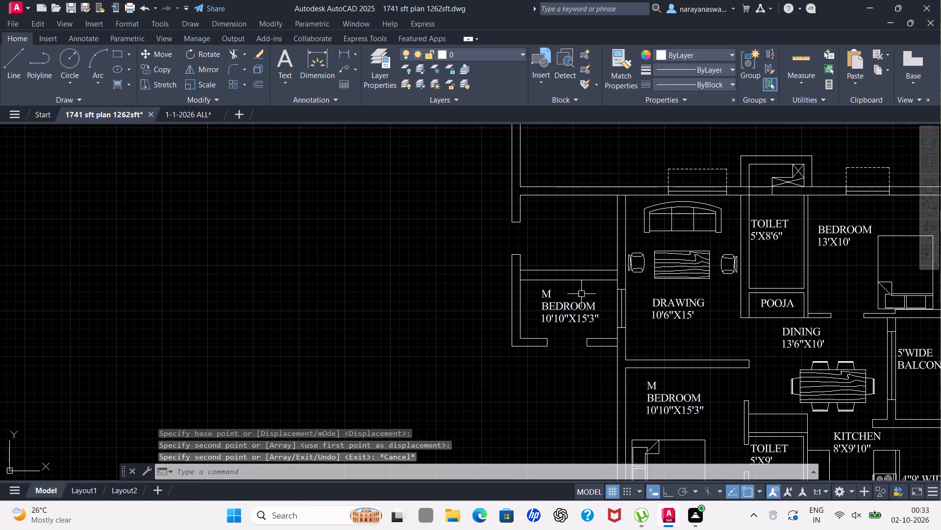
Replace the copied label's text in the small room with D on one line and FIRE SHAFT below it.
double_click(576, 304)
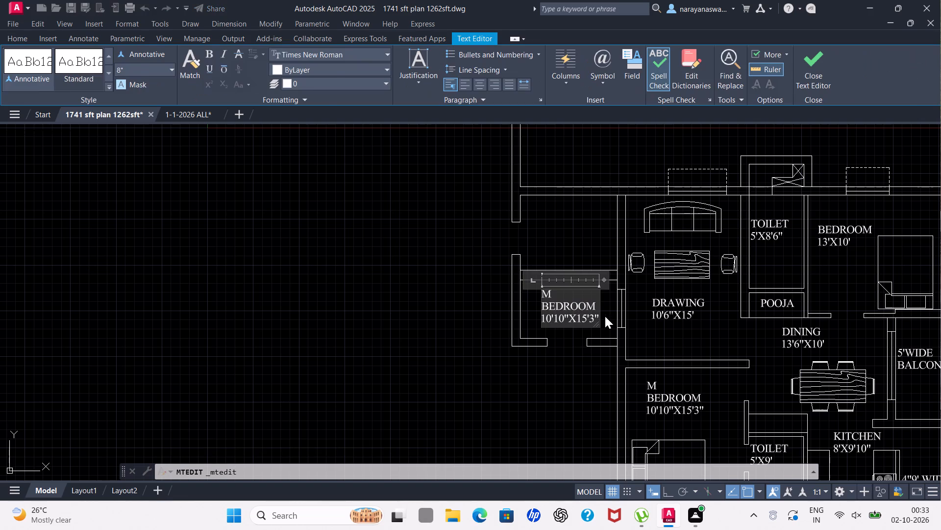
left_click(605, 316)
double_click(588, 310)
key("BackSpace")
left_click(596, 317)
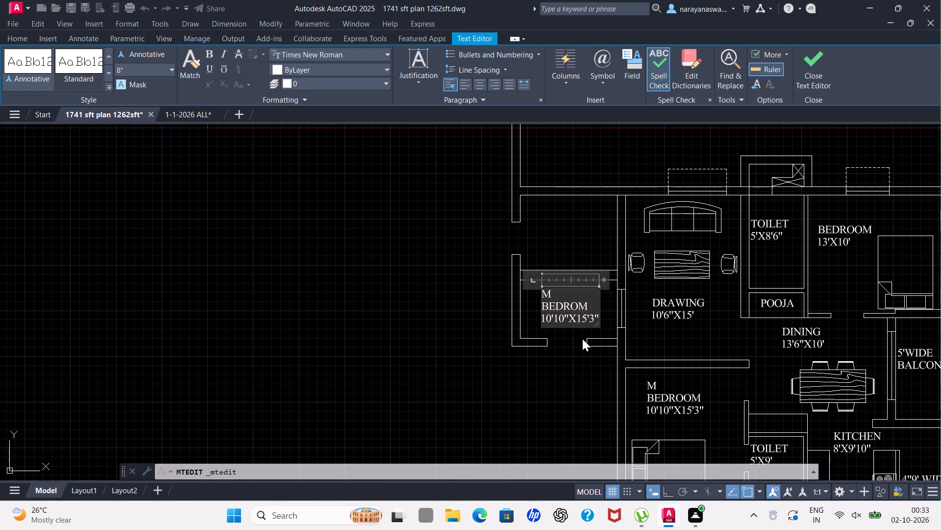
key("BackSpace")
key("BackSpace")
key("BackSpace")
key("BackSpace")
key("BackSpace")
key("BackSpace")
key("BackSpace")
key("BackSpace")
key("BackSpace")
key("BackSpace")
key("BackSpace")
key("BackSpace")
key("BackSpace")
key("BackSpace")
key("BackSpace")
key("BackSpace")
key("BackSpace")
key("BackSpace")
key("BackSpace")
key("BackSpace")
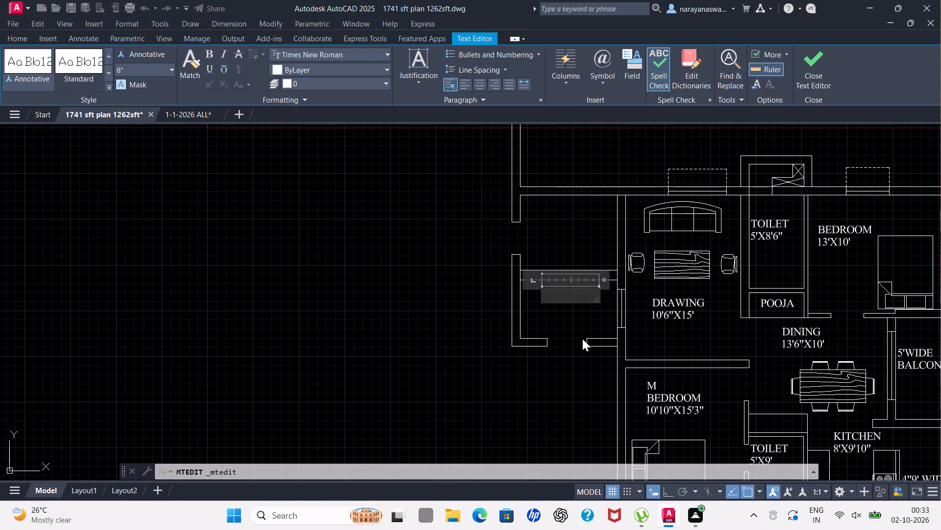
key("d")
key("Return")
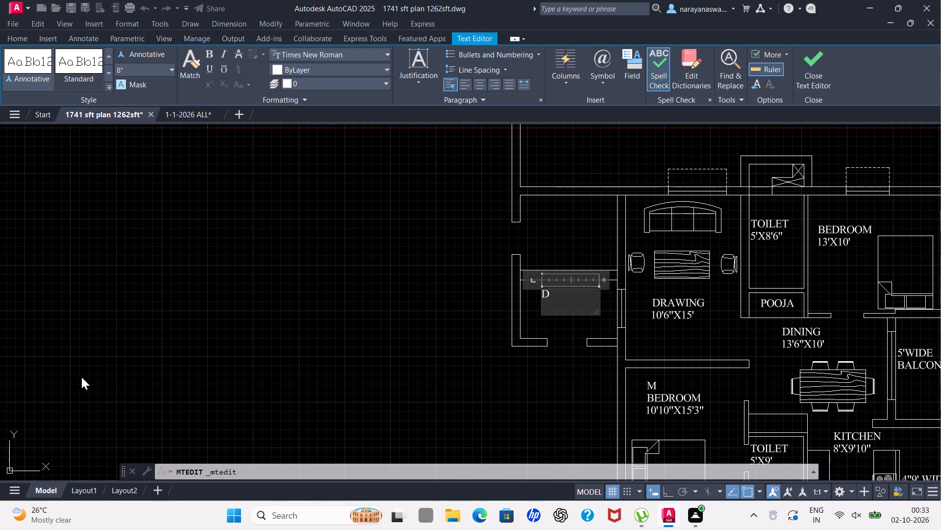
type("FIRE")
key("space")
type("SH")
key("a")
key("f")
key("t")
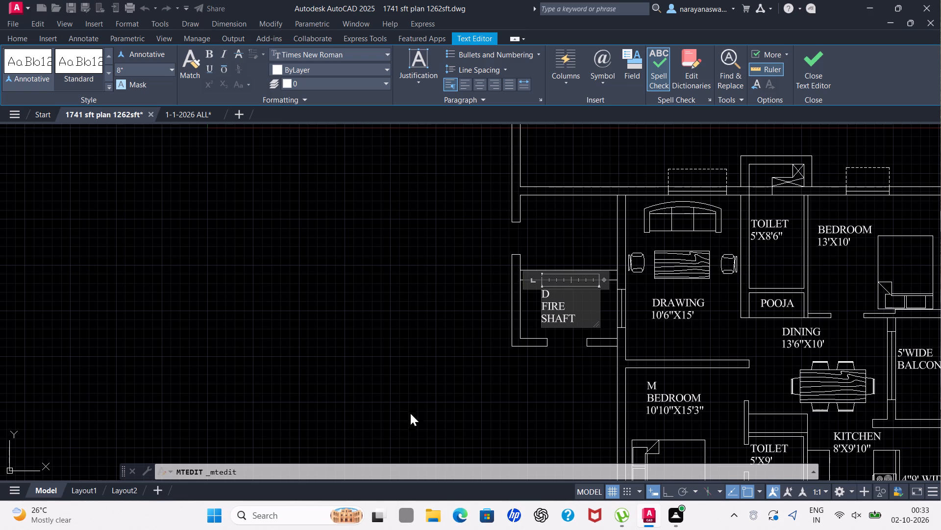
left_click(428, 406)
With Ortho on, draw a horizontal line about 3'-7" long across the fire shaft's lower wall opening, between the jamb midpoints.
scroll(558, 306, "up", 1)
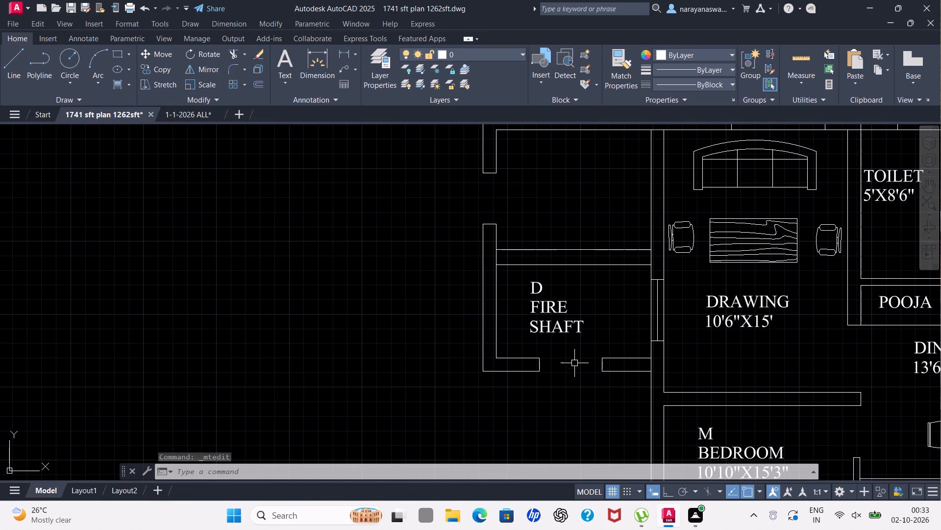
scroll(574, 369, "up", 1)
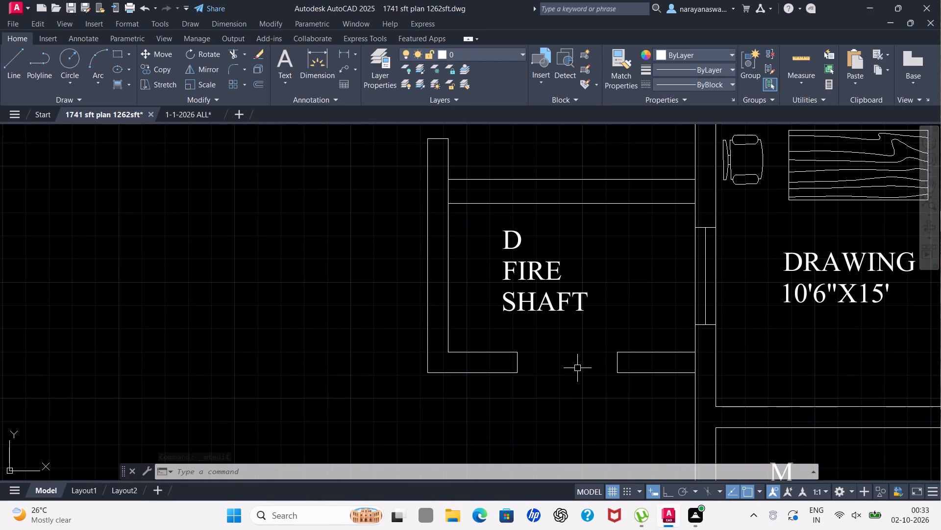
left_click(6, 65)
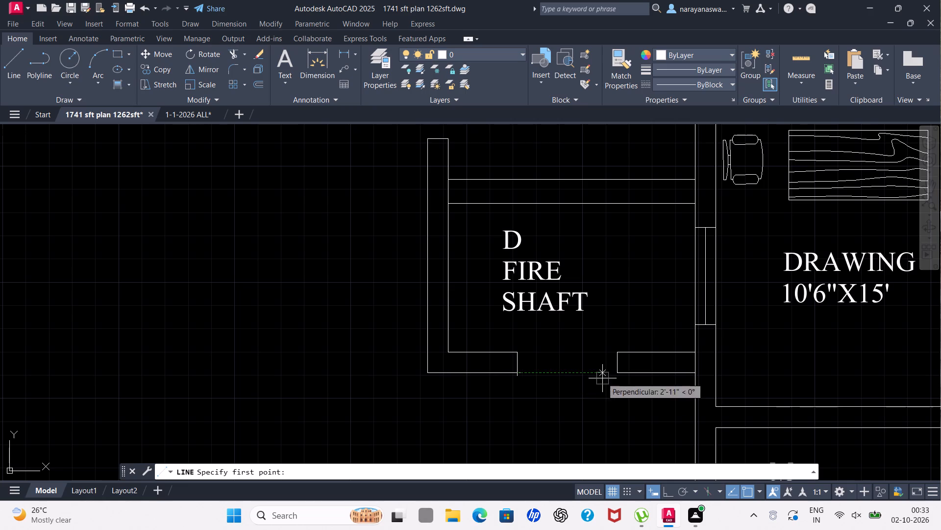
scroll(610, 363, "up", 2)
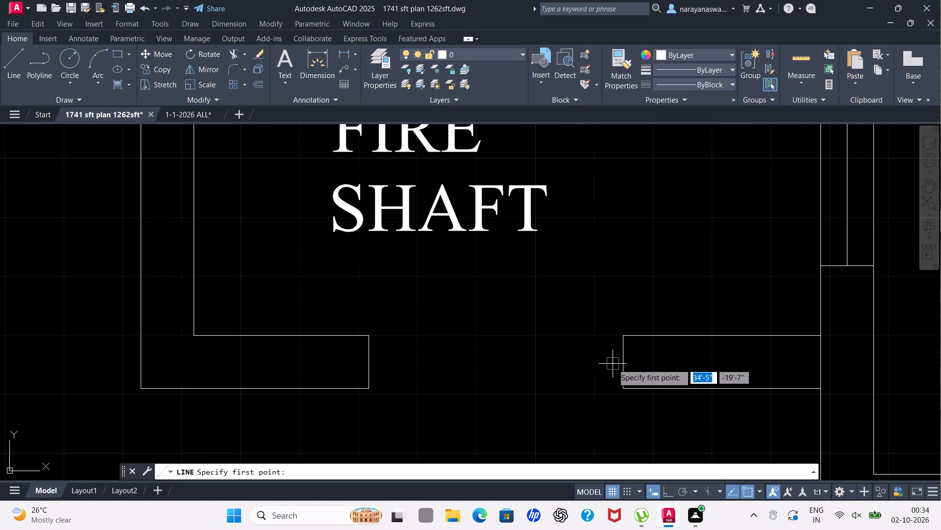
left_click(622, 358)
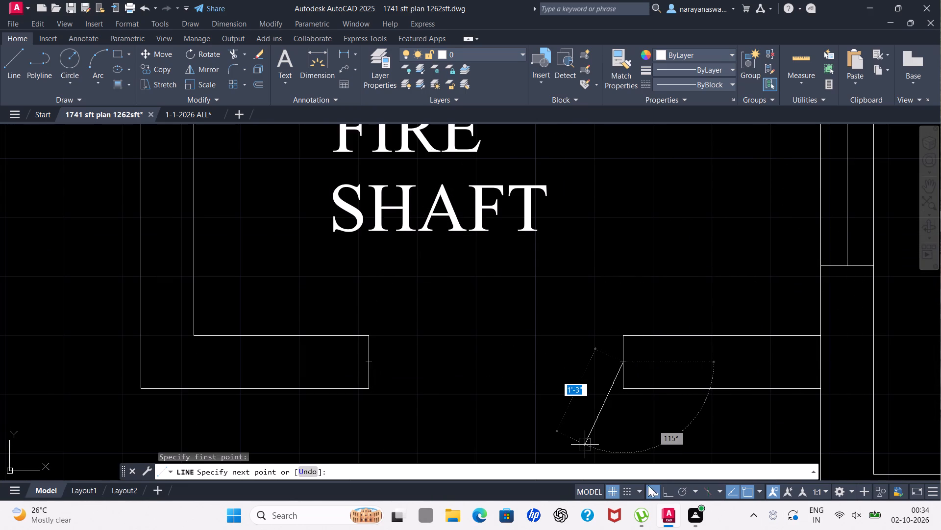
left_click(666, 492)
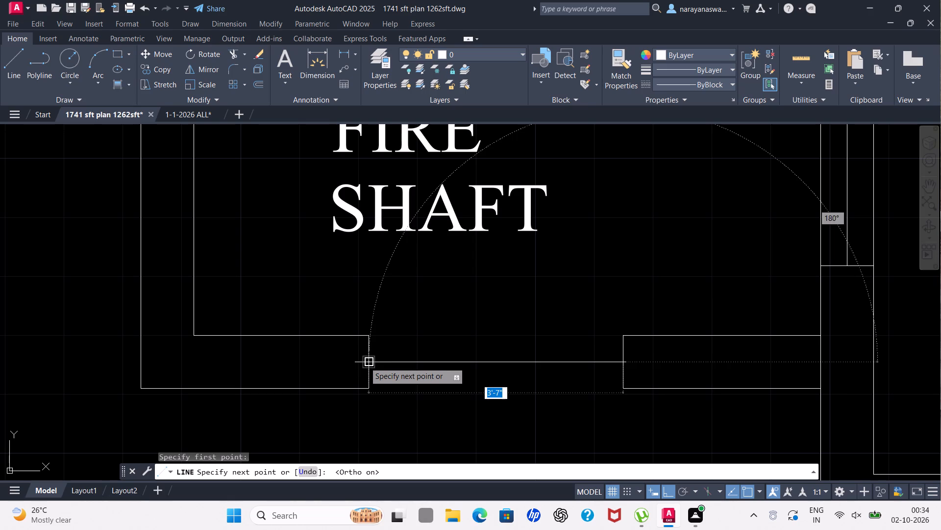
left_click(365, 362)
key("Escape")
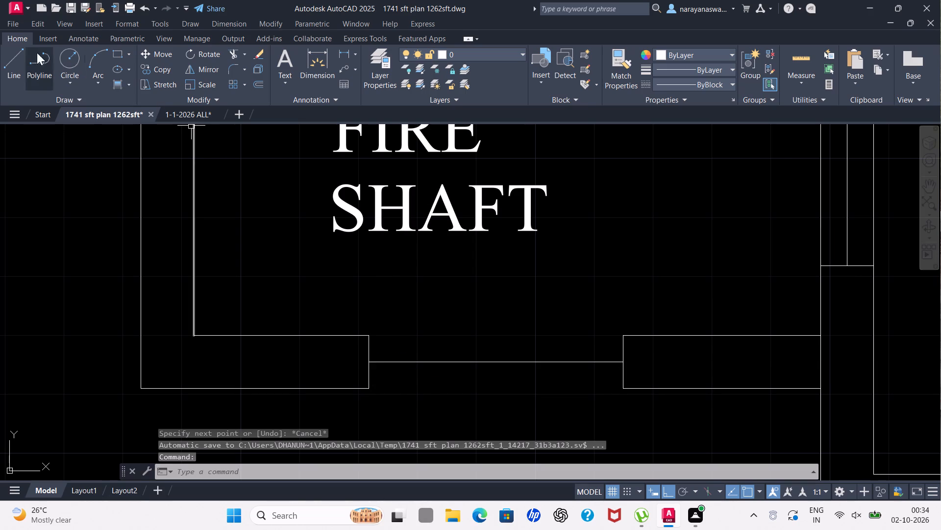
Draw a short vertical line downward from the midpoint of the line across the fire shaft opening.
left_click(16, 51)
scroll(467, 341, "down", 2)
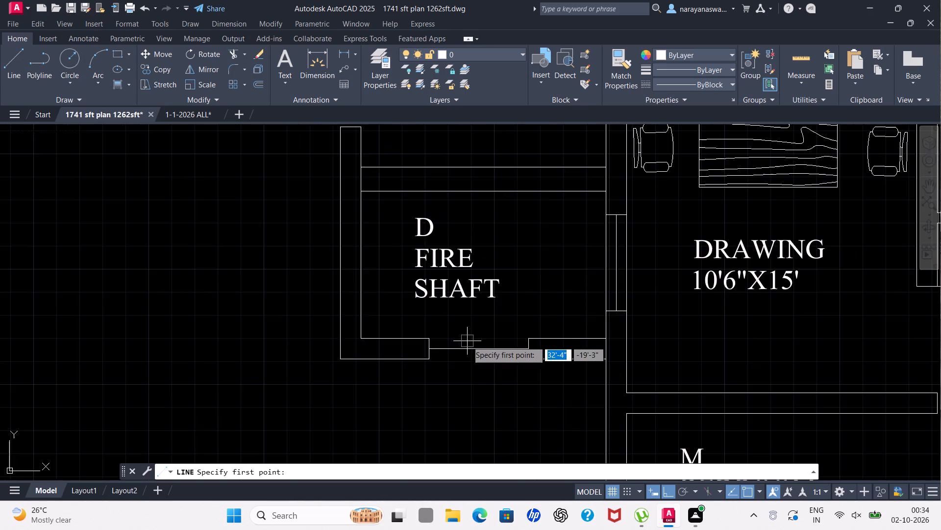
scroll(458, 371, "up", 2)
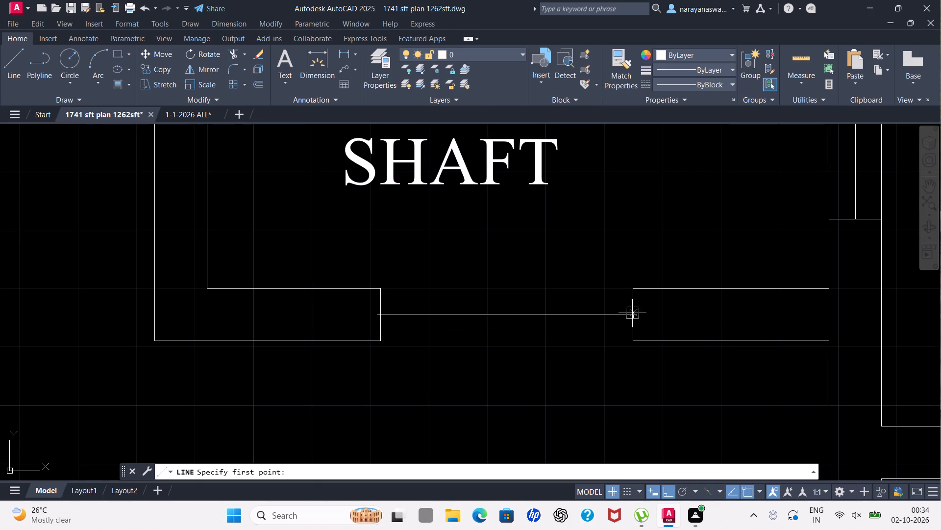
left_click(509, 318)
scroll(518, 358, "down", 2)
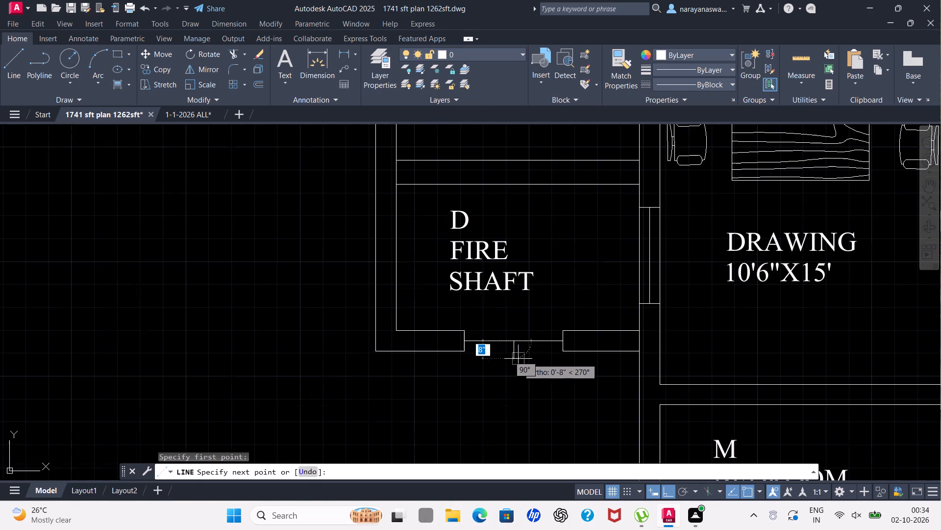
scroll(508, 378, "up", 2)
left_click(512, 380)
key("Escape")
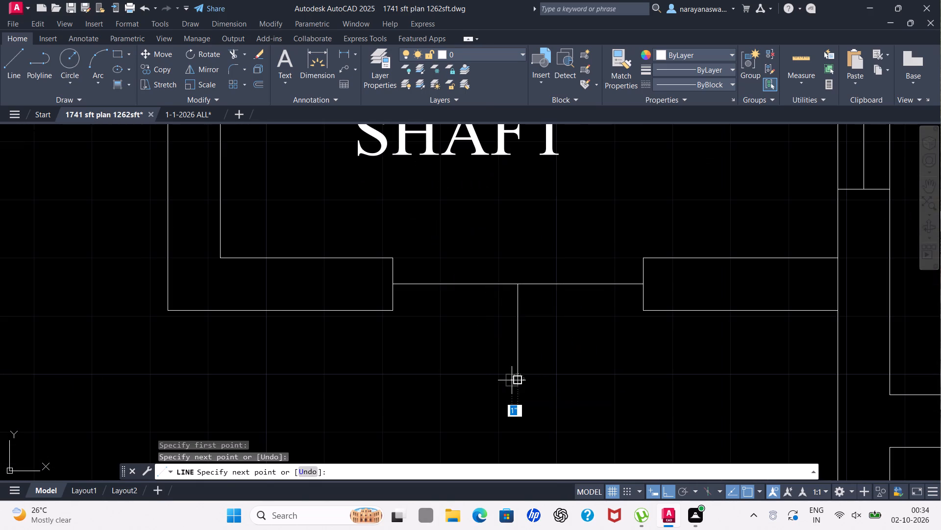
Draw a vertical line about 1'-5" long downward from each end of the line across the fire shaft opening.
left_click(16, 61)
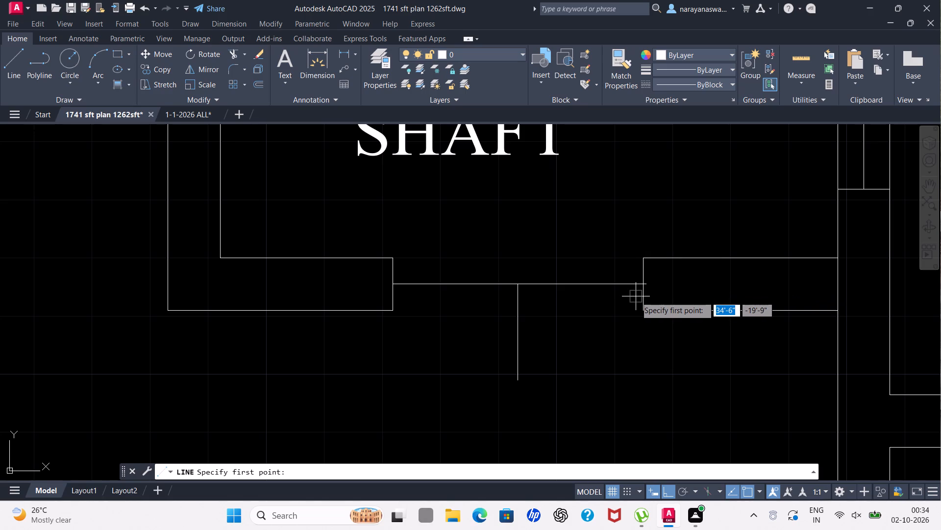
left_click(645, 286)
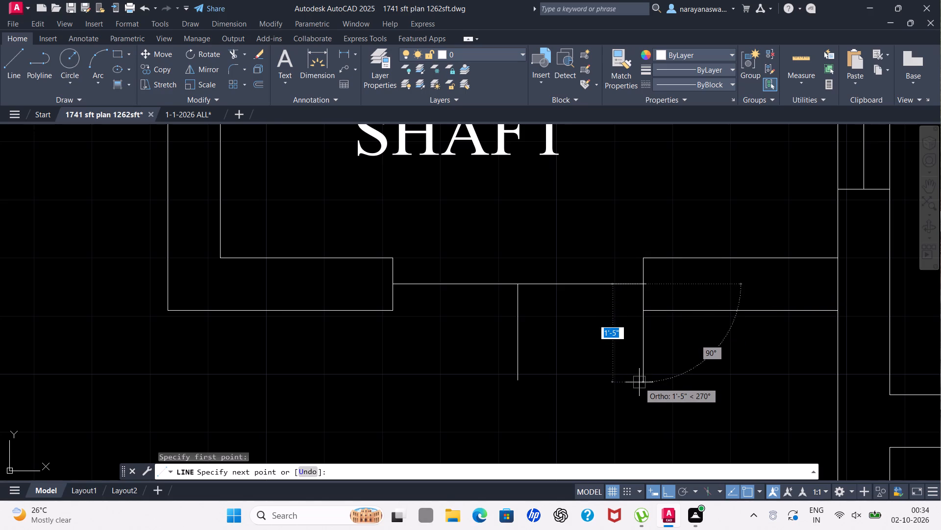
left_click(639, 382)
key("Escape")
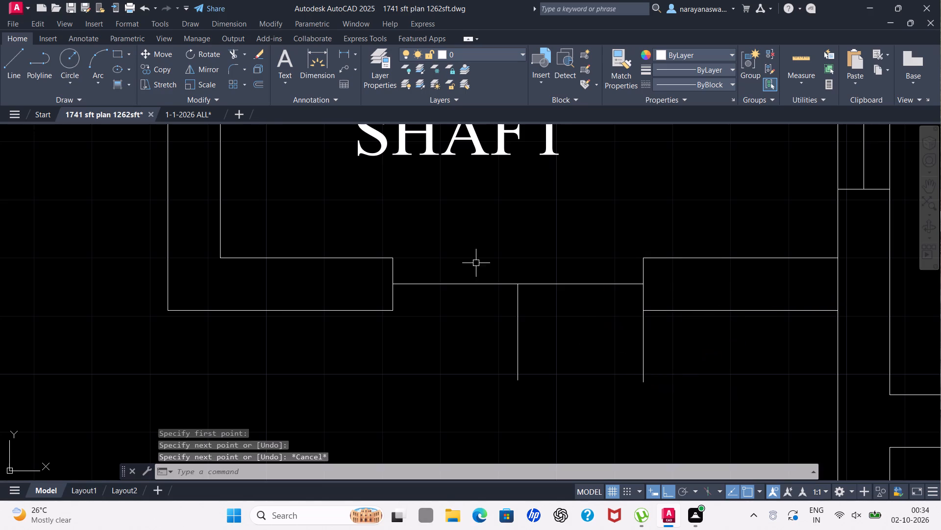
left_click(10, 68)
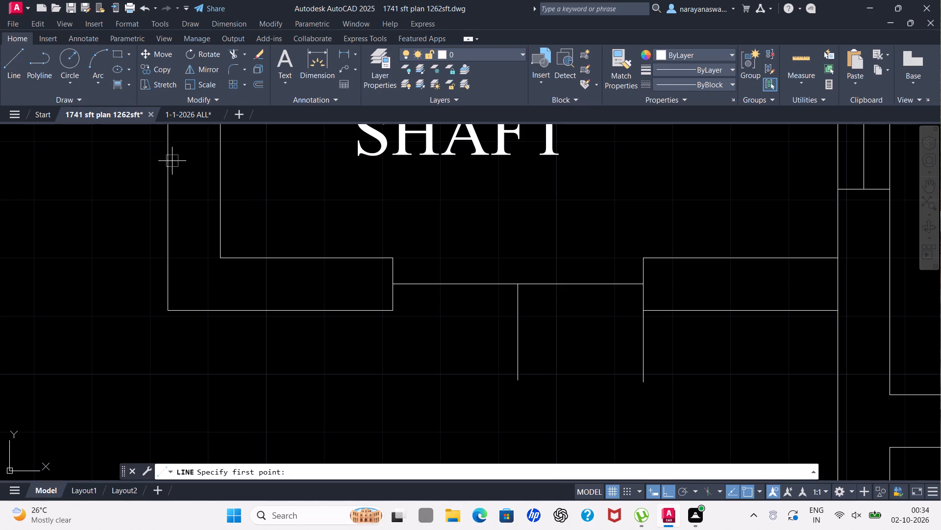
left_click(395, 285)
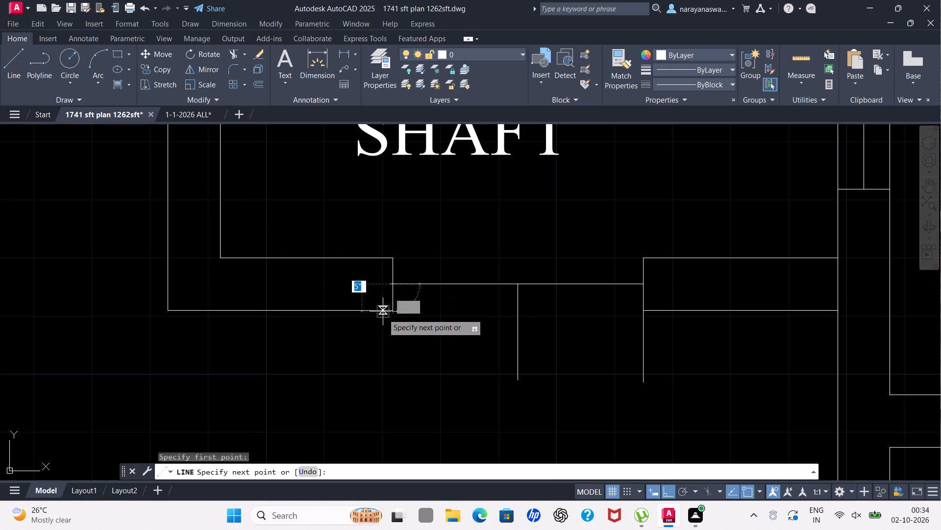
left_click(391, 382)
key("Escape")
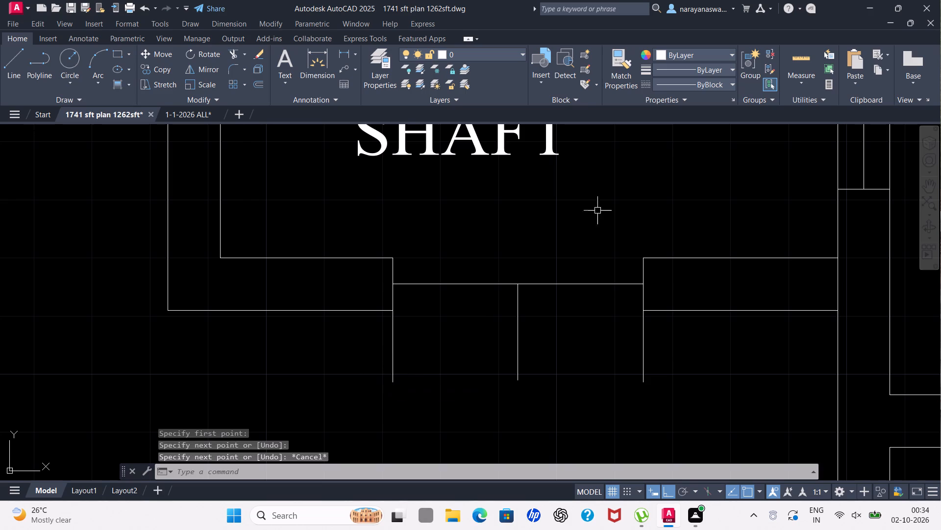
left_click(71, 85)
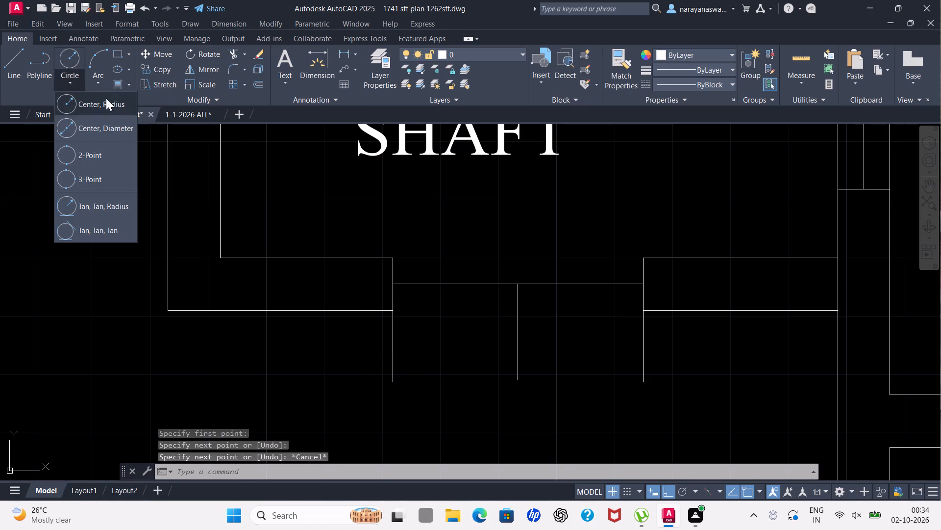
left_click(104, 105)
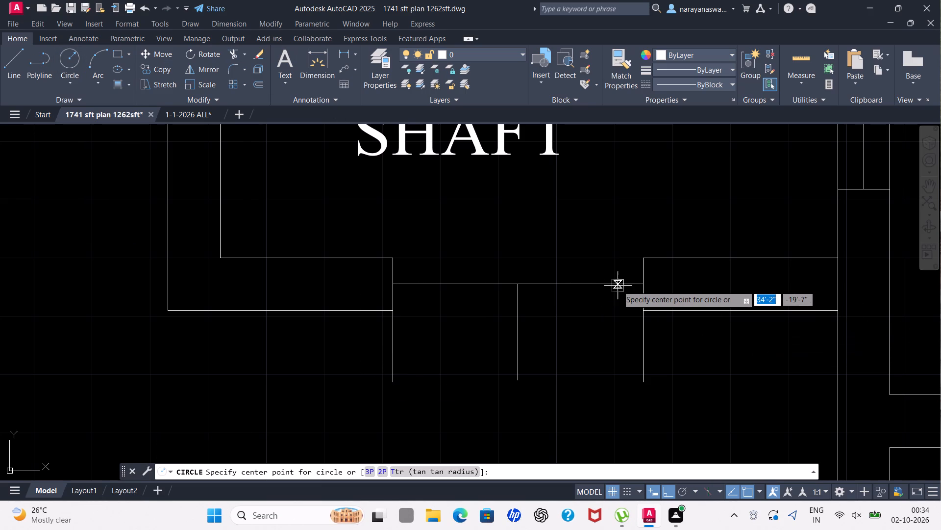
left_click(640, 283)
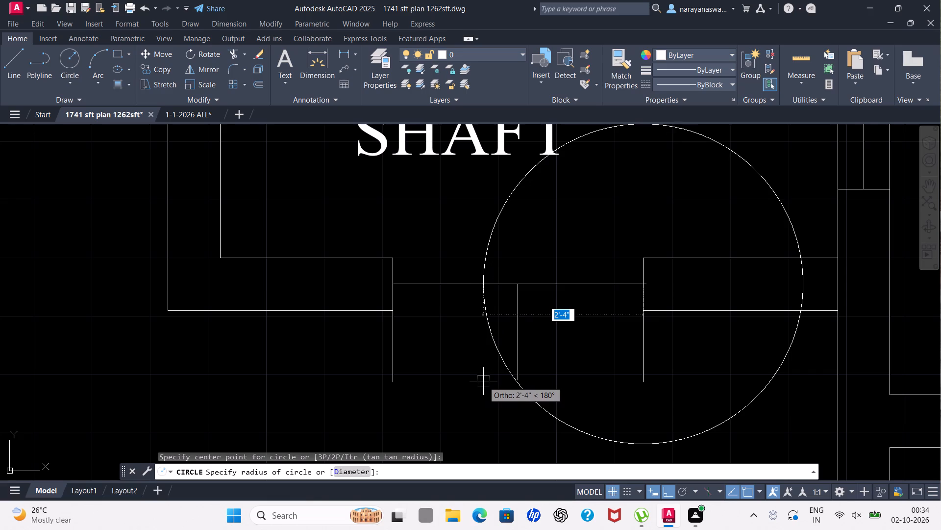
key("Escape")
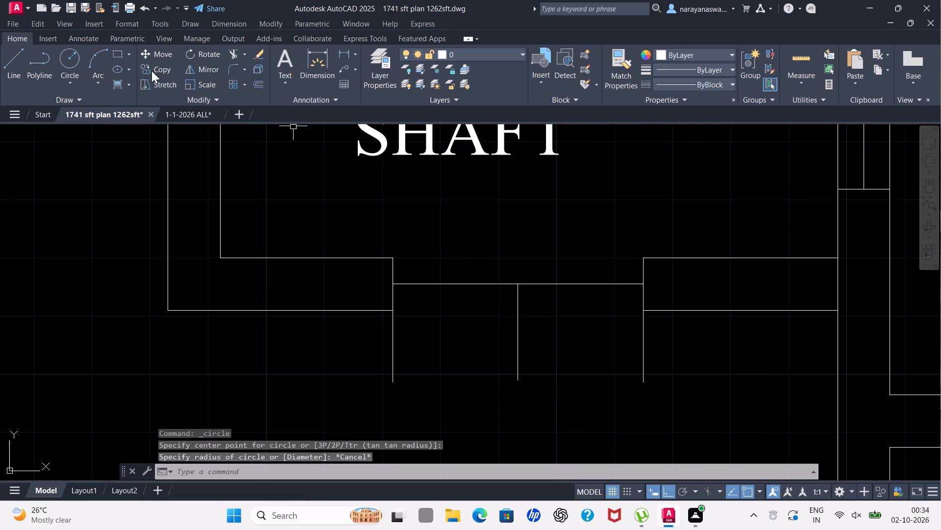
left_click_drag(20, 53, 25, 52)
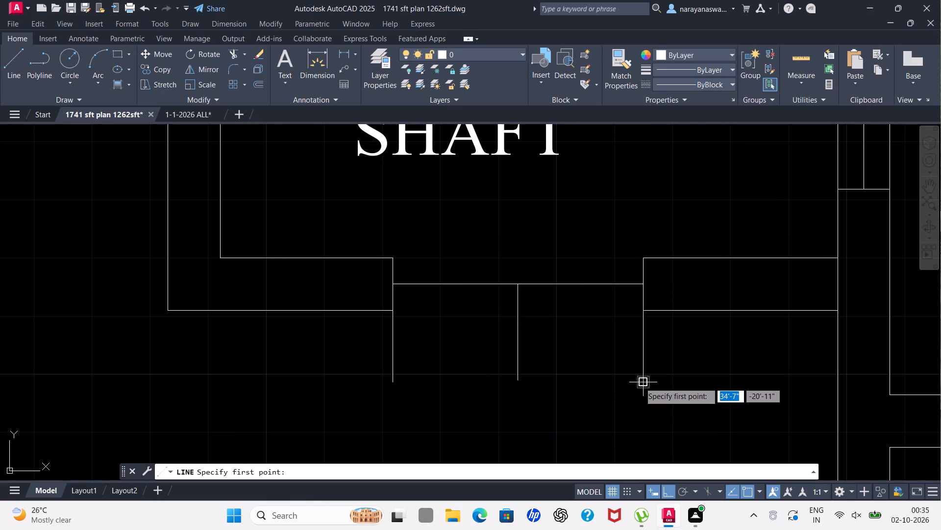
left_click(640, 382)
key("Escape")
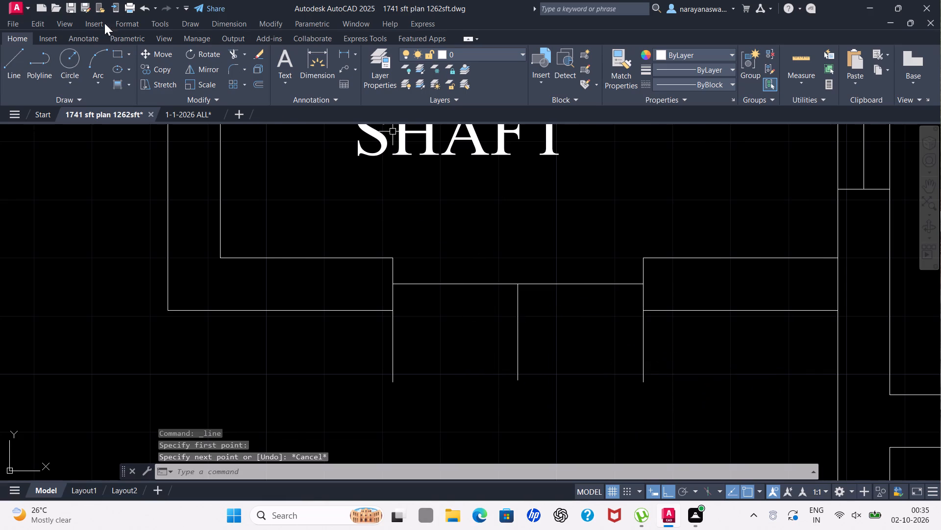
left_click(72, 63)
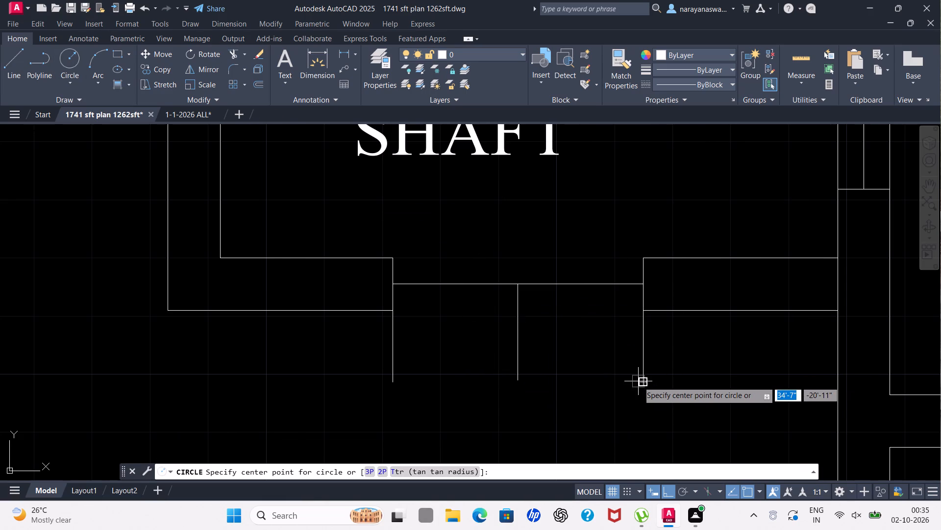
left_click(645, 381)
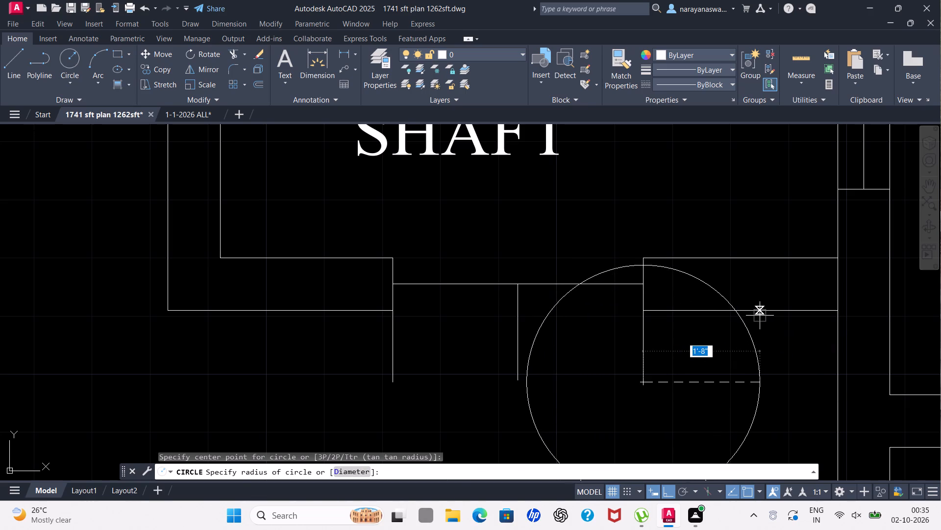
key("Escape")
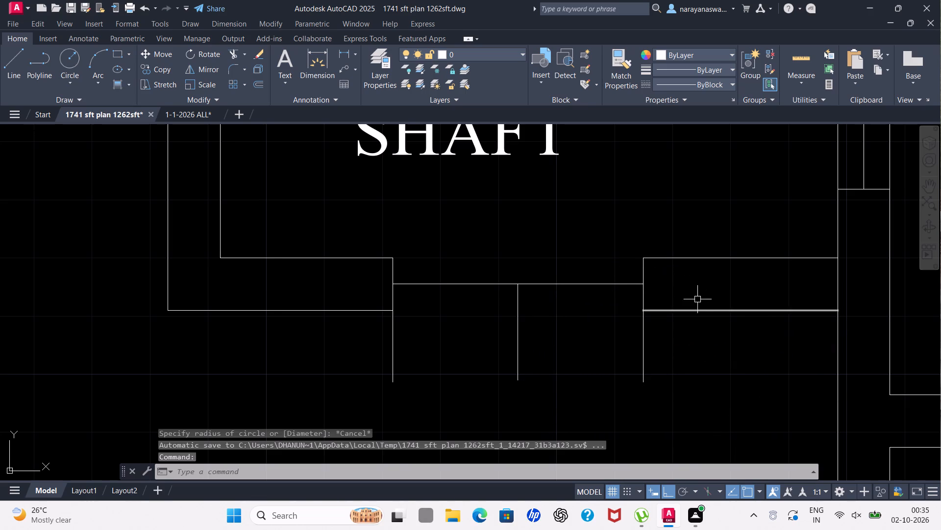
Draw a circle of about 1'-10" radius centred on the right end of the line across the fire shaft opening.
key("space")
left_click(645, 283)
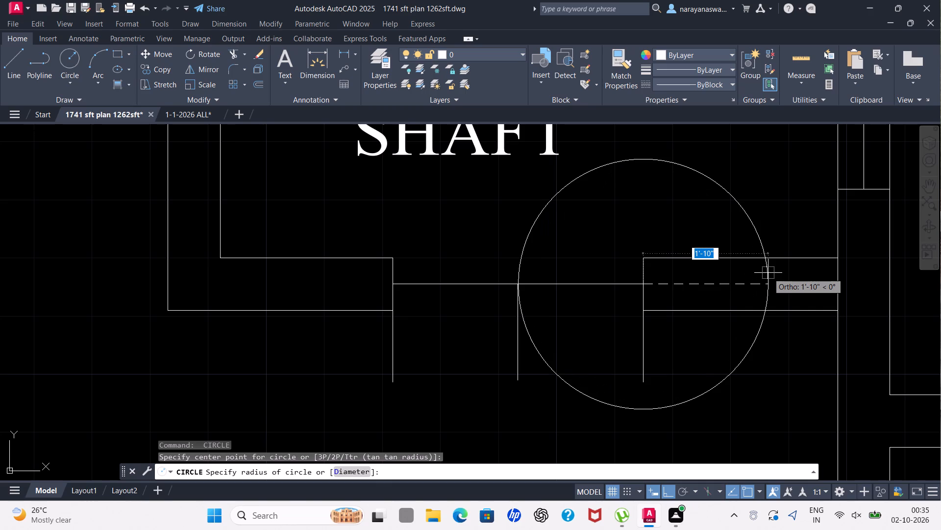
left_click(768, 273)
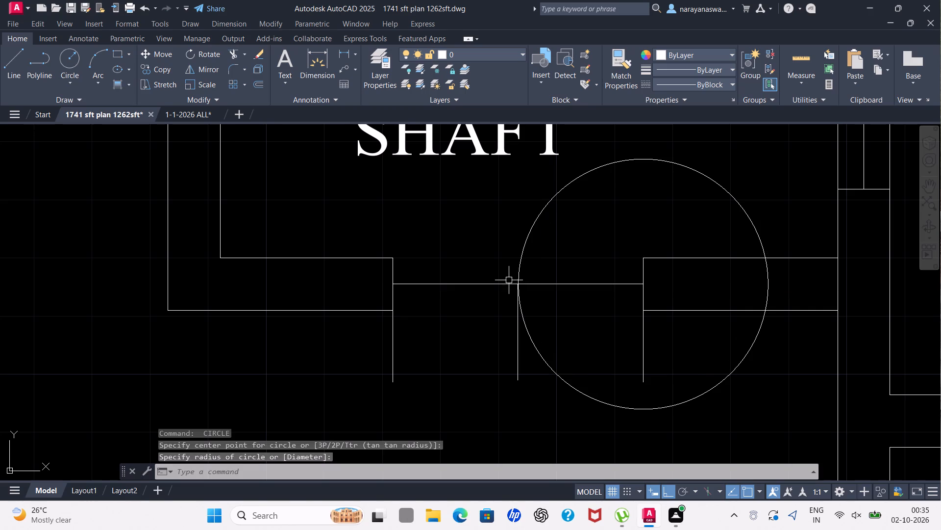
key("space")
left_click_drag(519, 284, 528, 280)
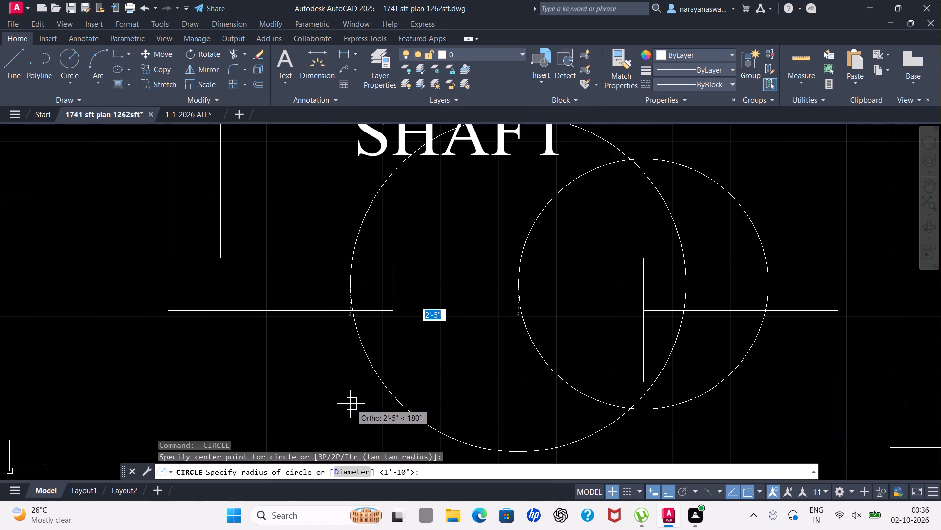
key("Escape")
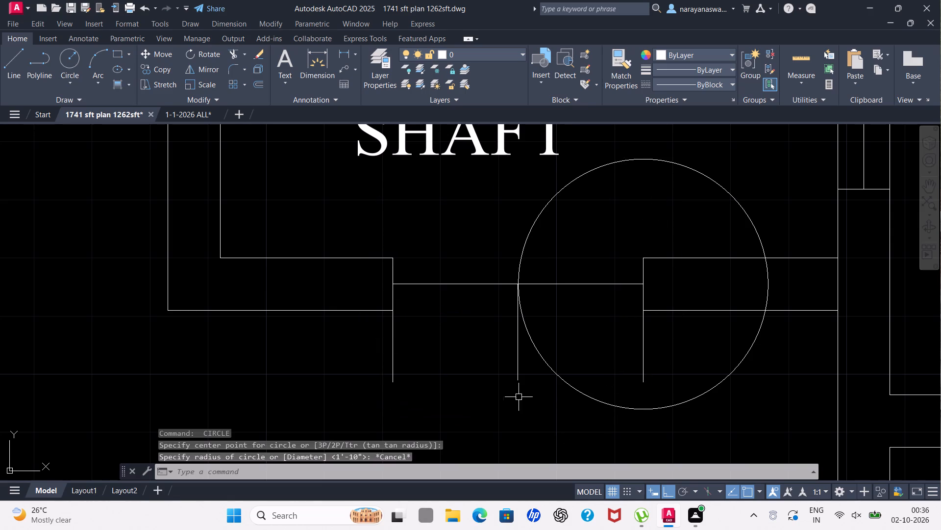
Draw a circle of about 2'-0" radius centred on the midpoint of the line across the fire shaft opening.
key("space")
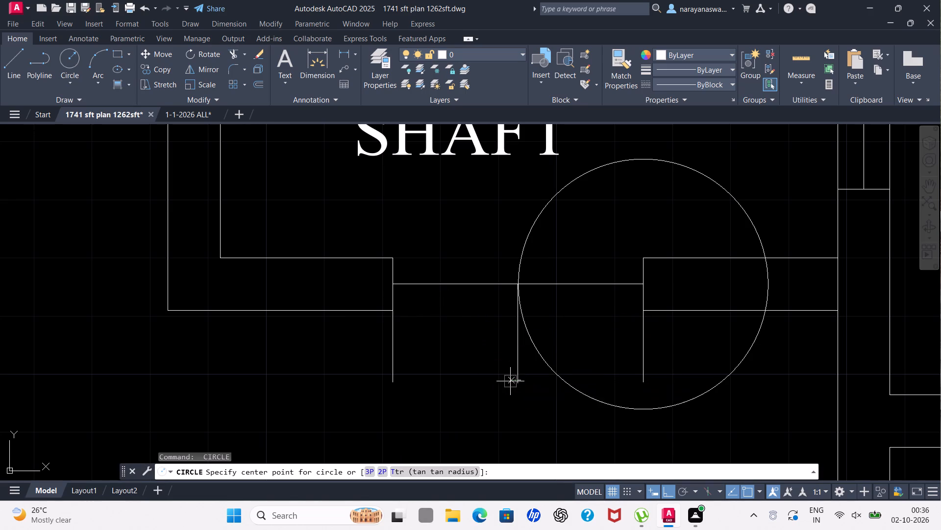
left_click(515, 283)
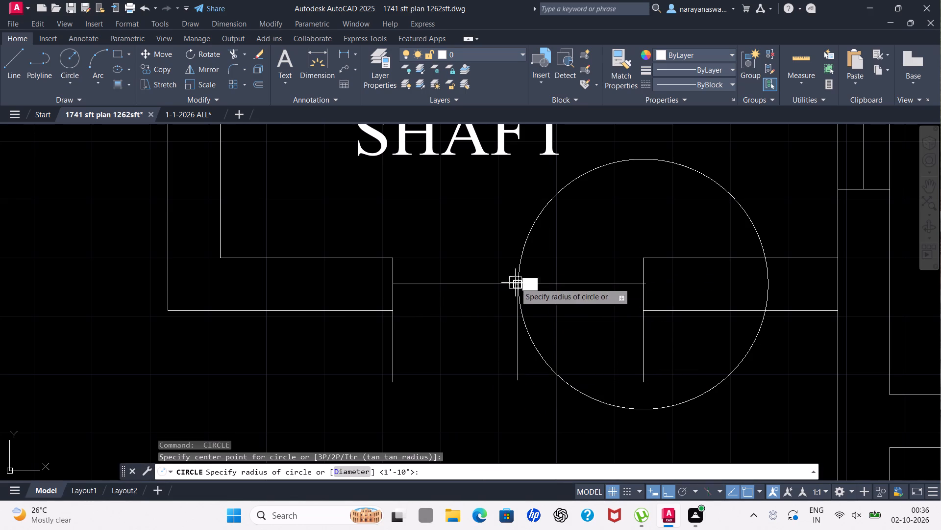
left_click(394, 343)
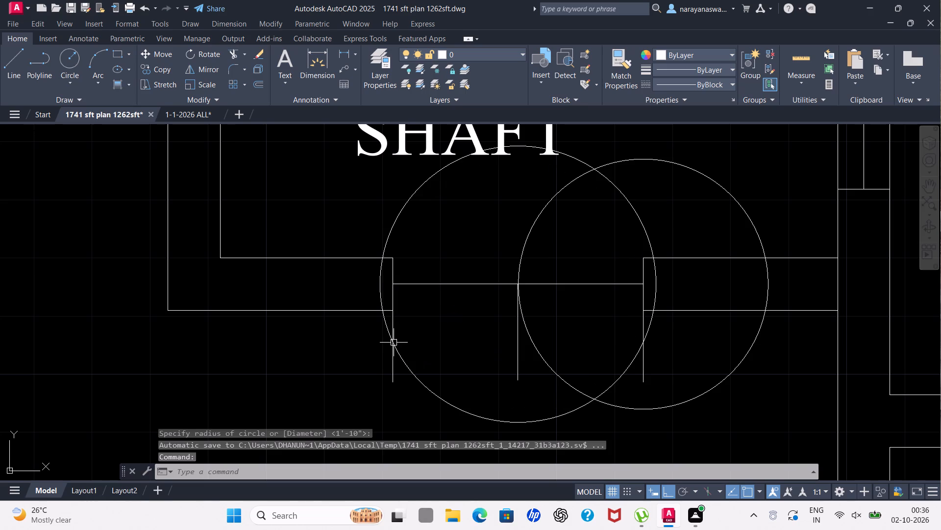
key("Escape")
Draw a vertical line from the lower end of the middle vertical line down to the bottom of the larger circle.
left_click_drag(12, 61, 18, 61)
left_click(515, 376)
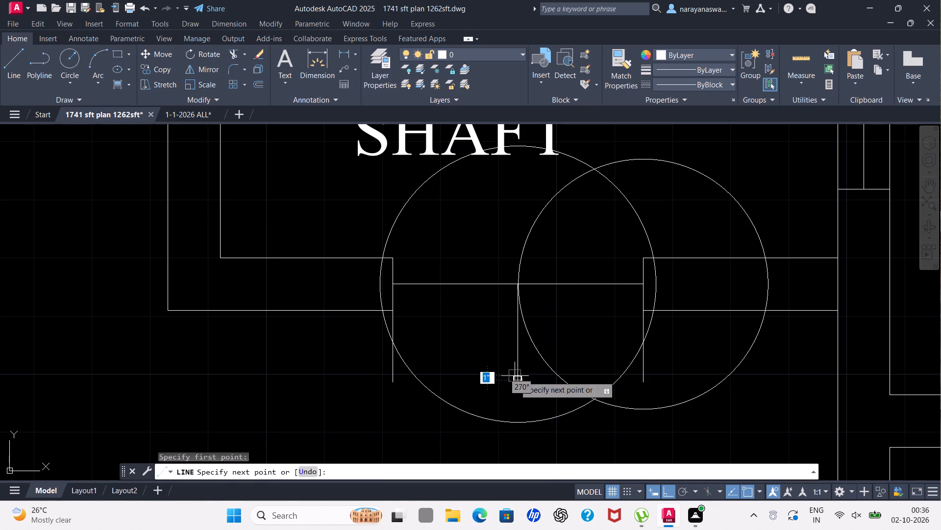
left_click(513, 424)
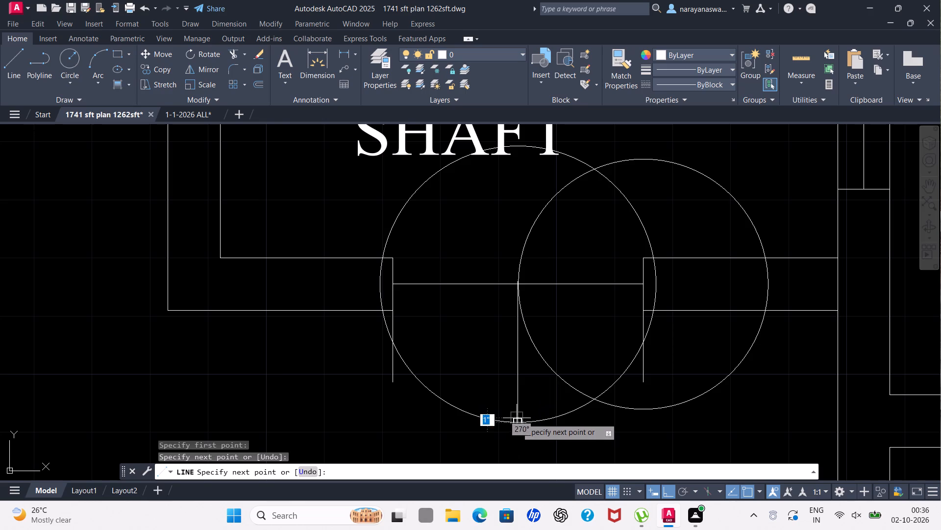
key("Escape")
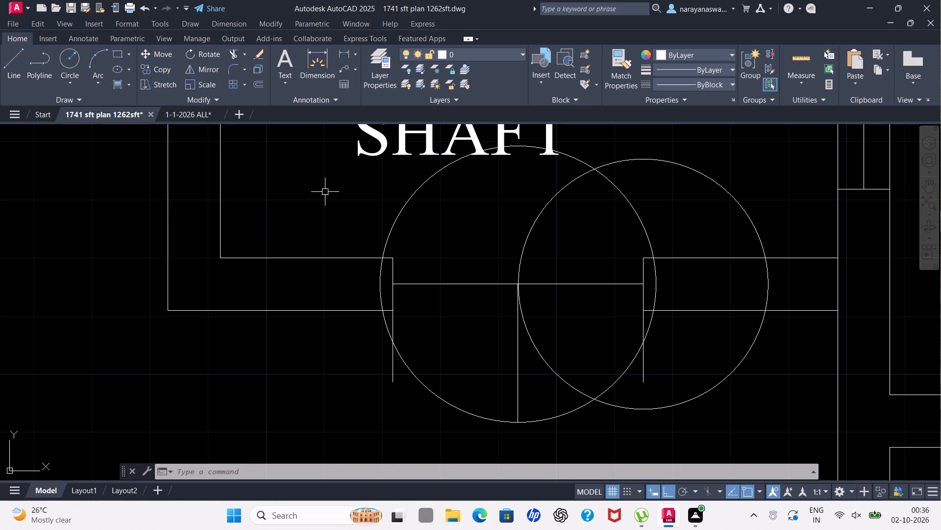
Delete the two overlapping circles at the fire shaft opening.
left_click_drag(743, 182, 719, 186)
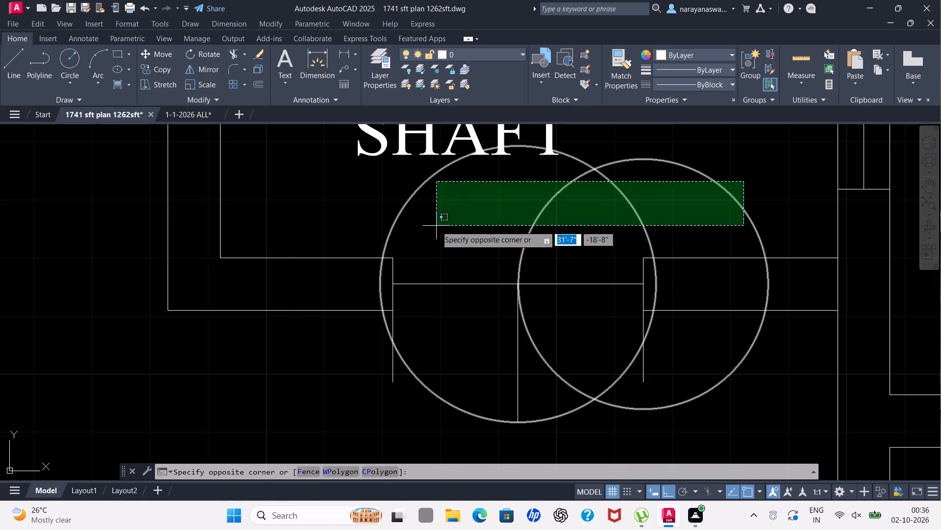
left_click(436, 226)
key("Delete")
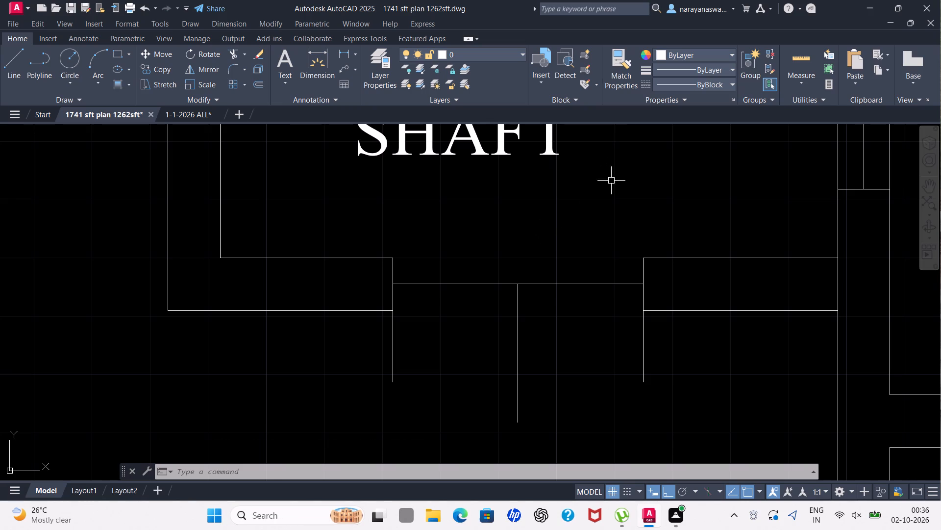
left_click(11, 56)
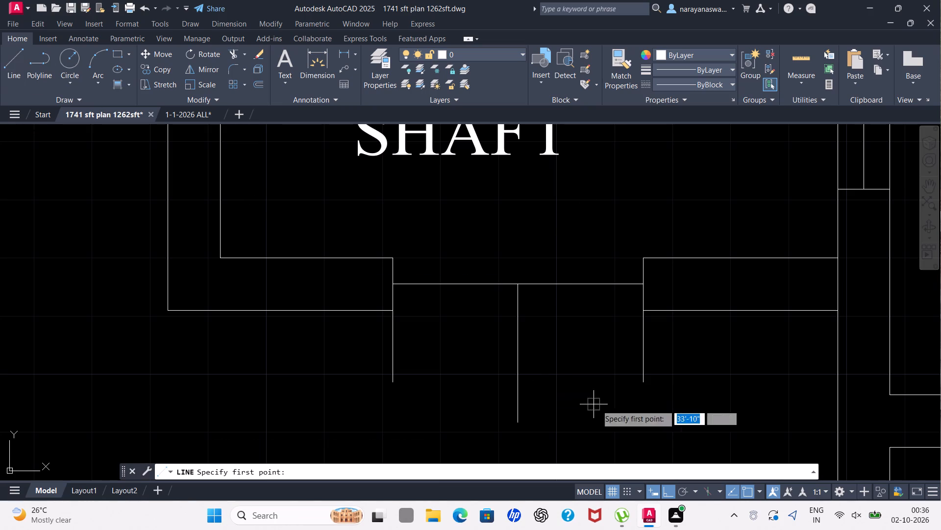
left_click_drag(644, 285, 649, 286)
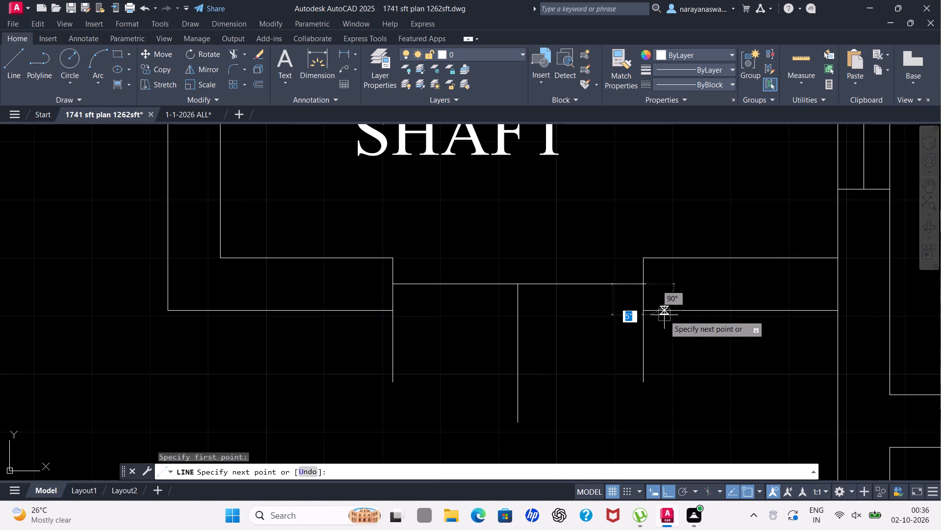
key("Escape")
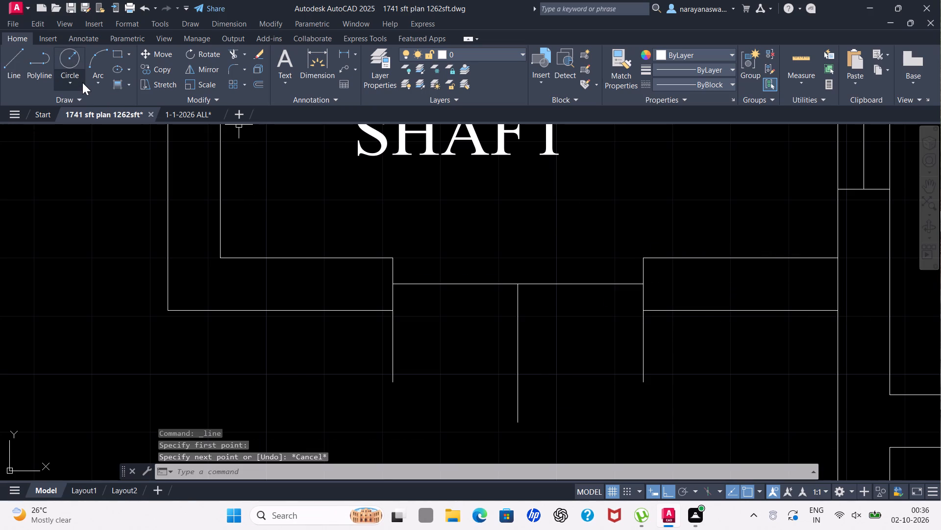
Draw a circle of about 1'-5" radius centred on the right end of the line across the fire shaft opening.
left_click(77, 82)
left_click_drag(91, 101, 104, 104)
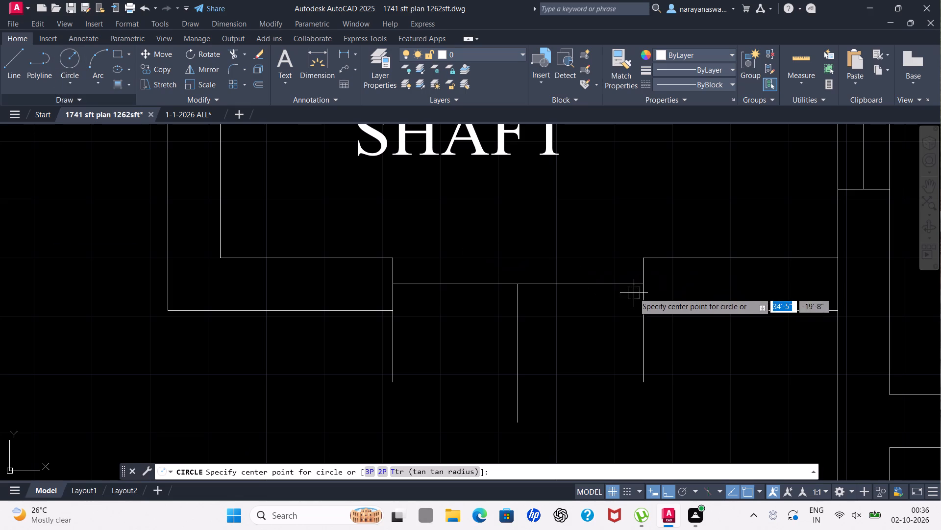
left_click(641, 286)
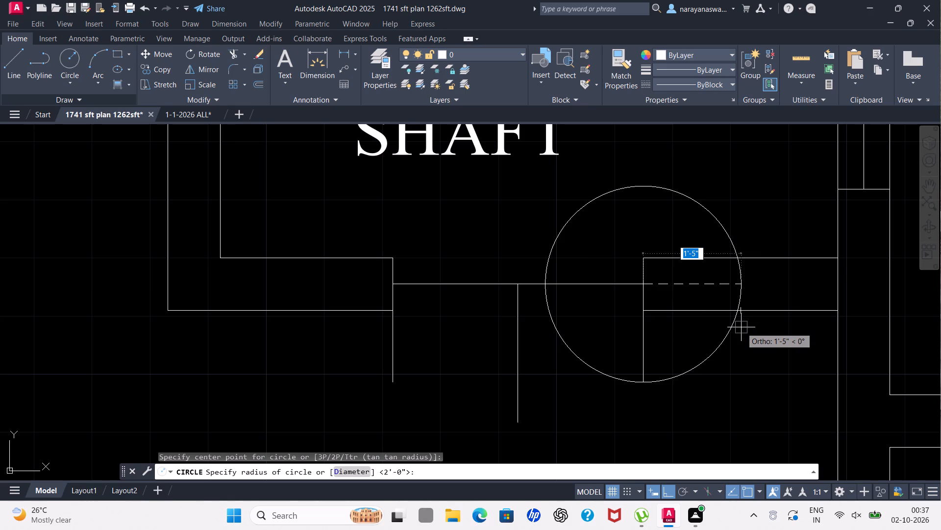
left_click(741, 327)
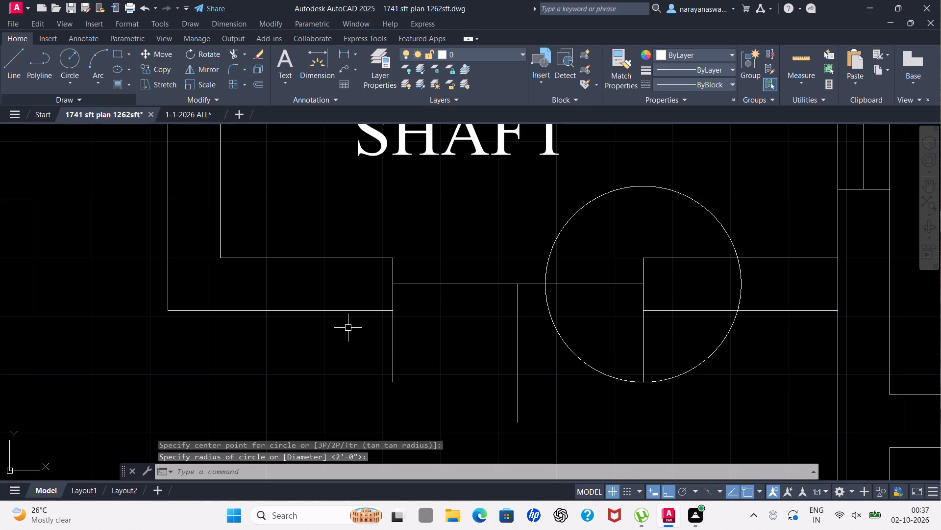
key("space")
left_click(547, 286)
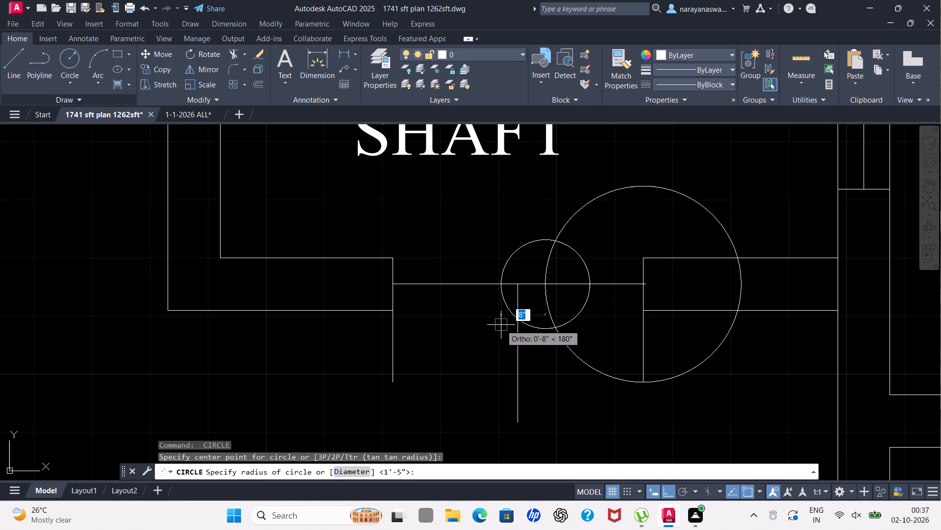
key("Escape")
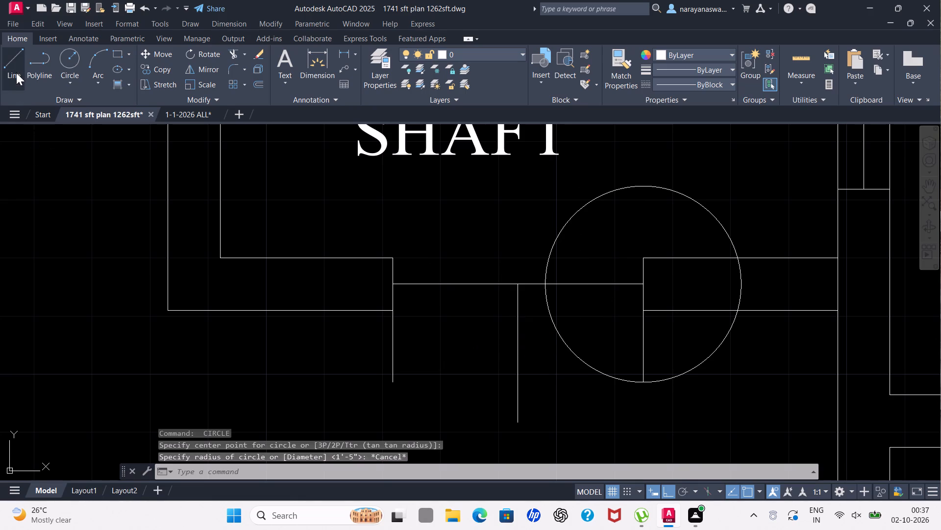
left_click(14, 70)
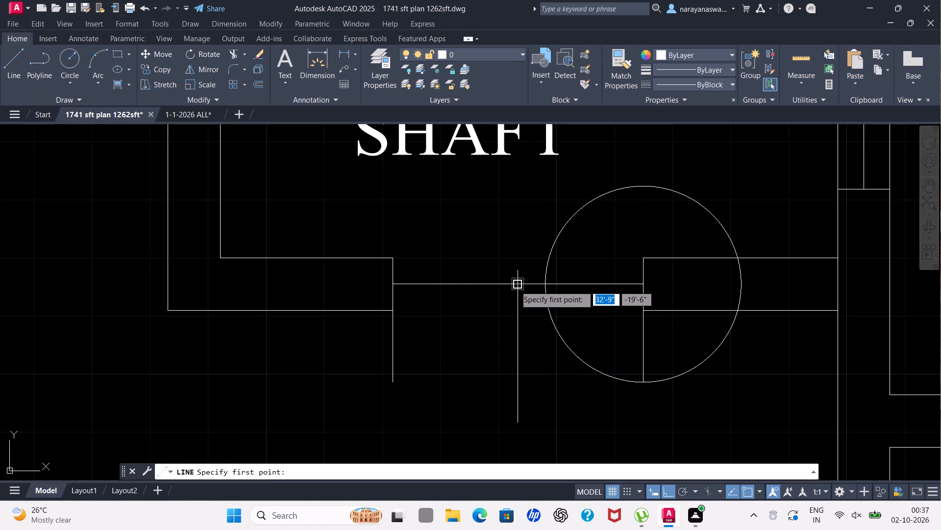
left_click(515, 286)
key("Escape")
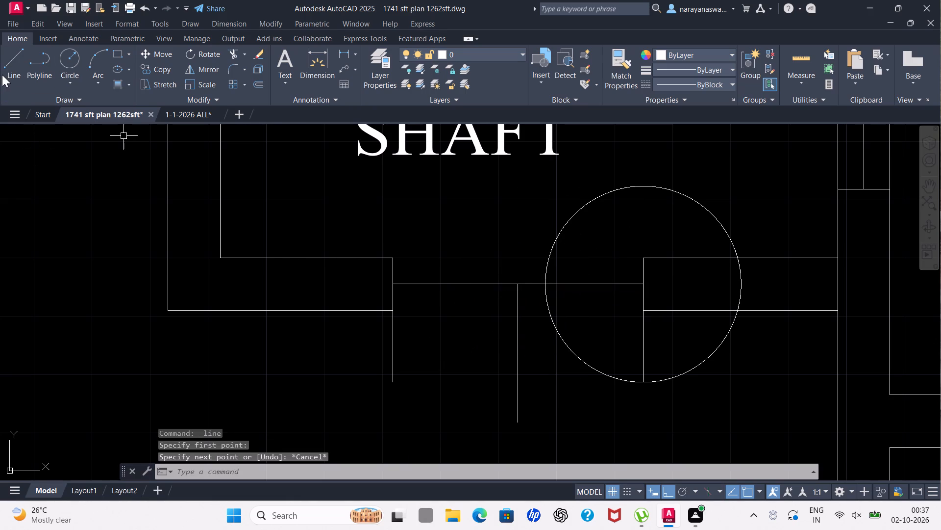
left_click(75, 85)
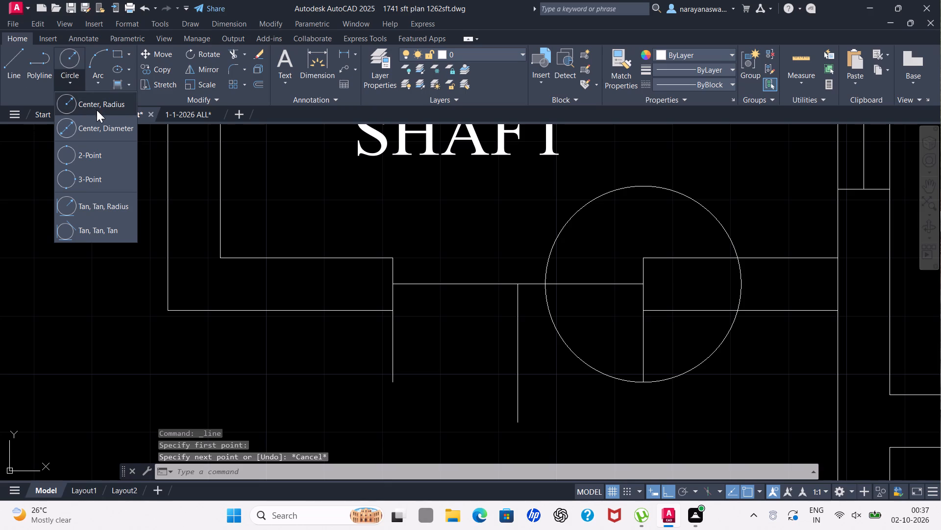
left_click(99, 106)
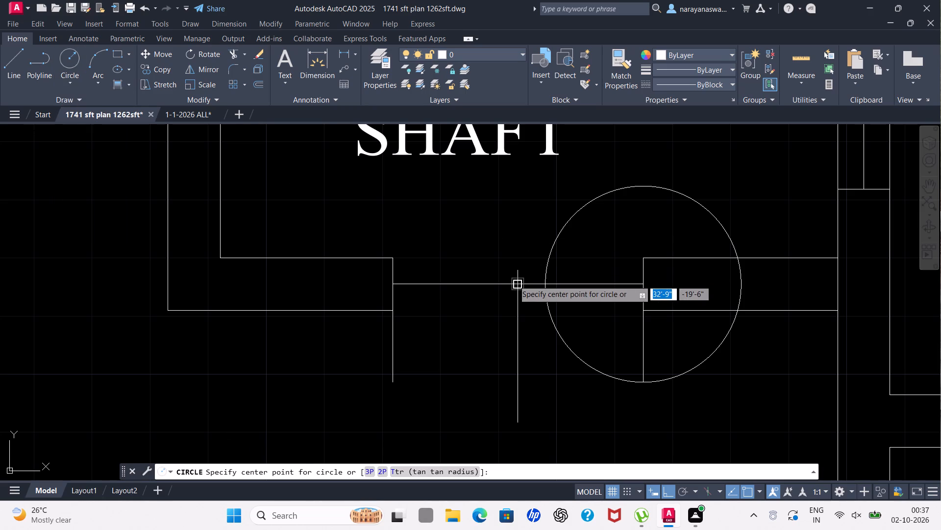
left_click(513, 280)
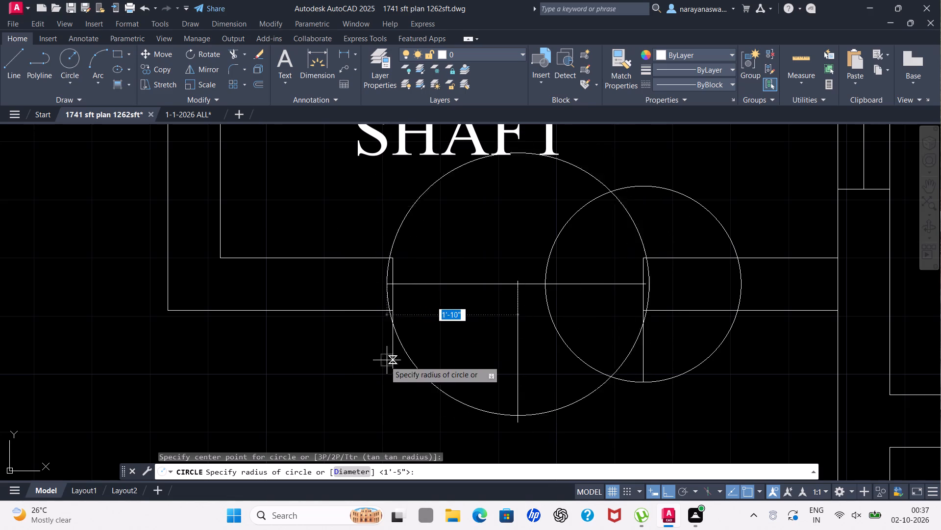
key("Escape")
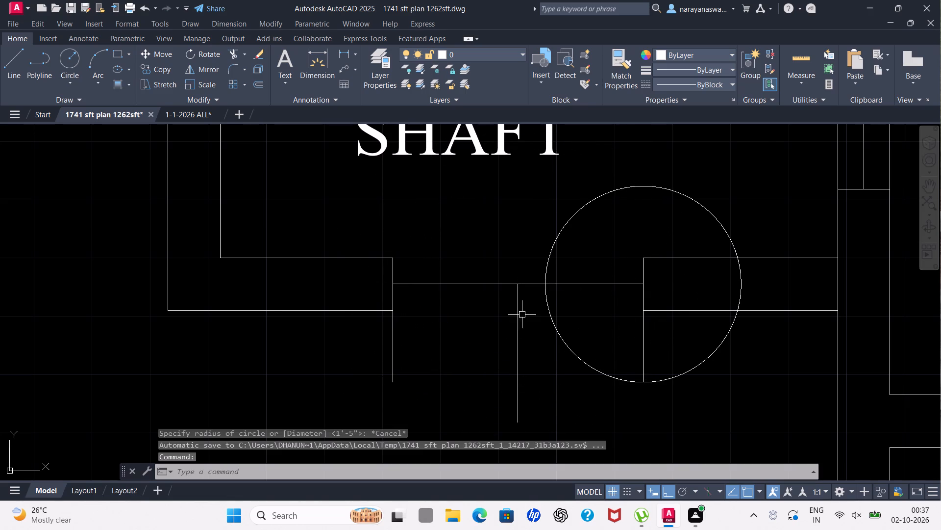
Select the circle centred on the right end of the line across the fire shaft opening.
left_click(691, 197)
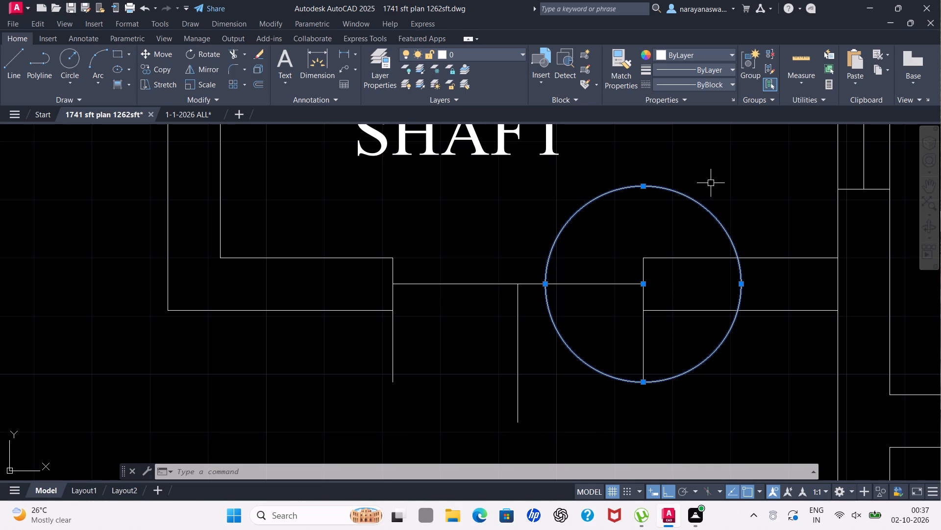
right_click(721, 145)
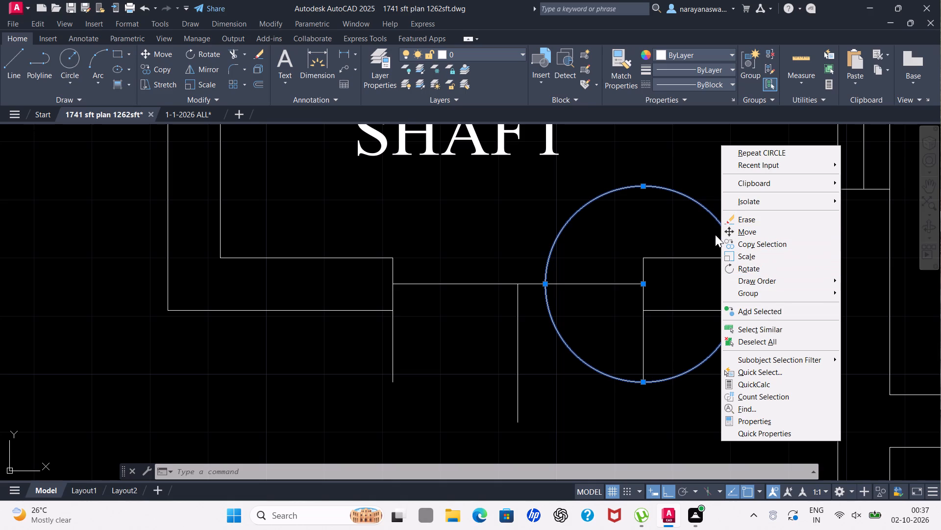
key("Escape")
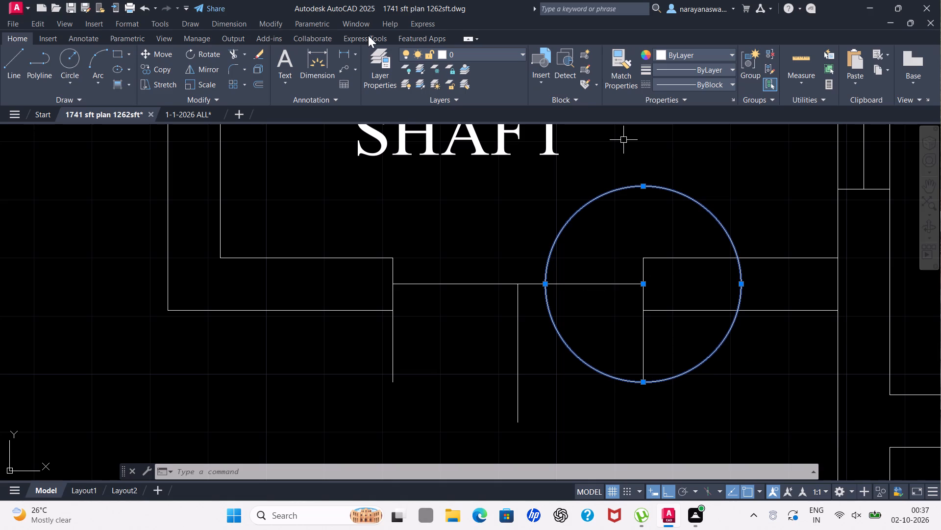
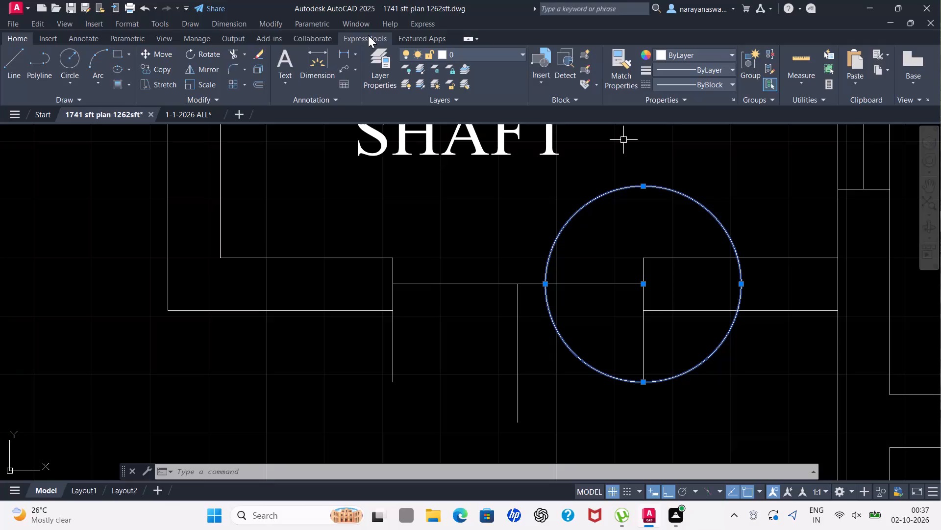
Deselect the circle at the fire shaft opening.
scroll(368, 35, "down", 5)
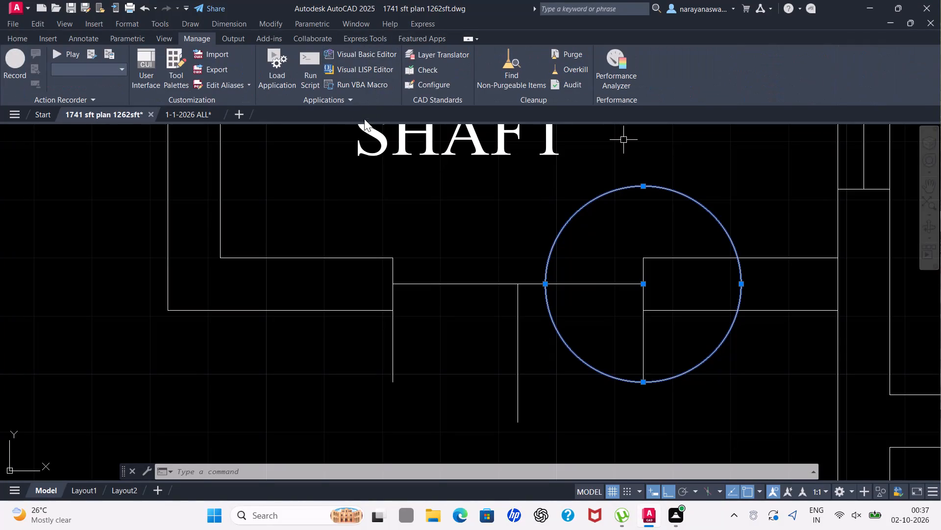
key("Escape")
key("Escape")
Add an overall horizontal dimension above the upper apartment plan, between the outer wall corners beside the drawing room and the 11'X13'4" bedroom.
scroll(578, 206, "down", 4)
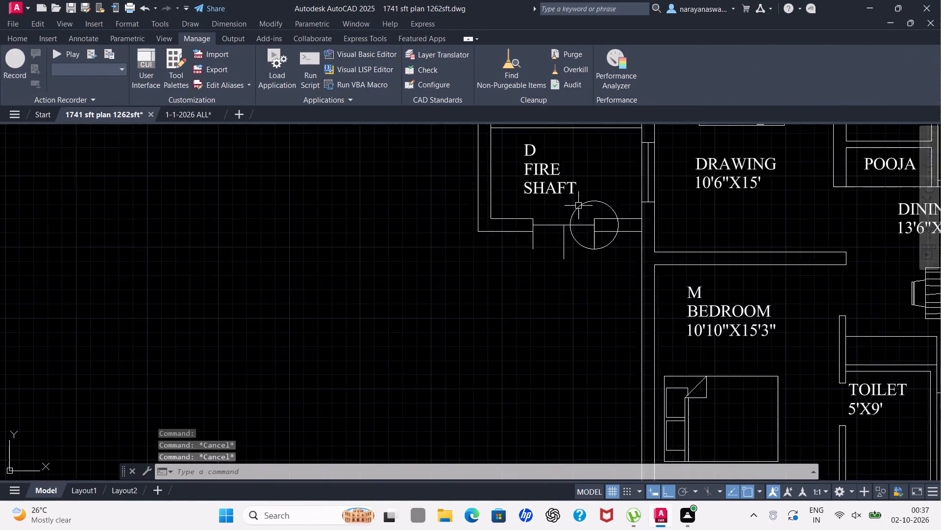
scroll(579, 206, "down", 2)
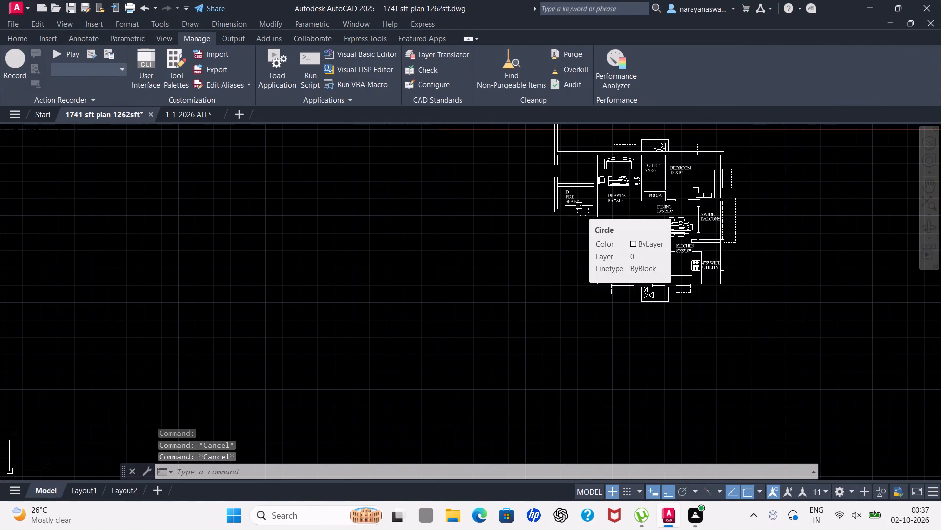
scroll(579, 206, "down", 3)
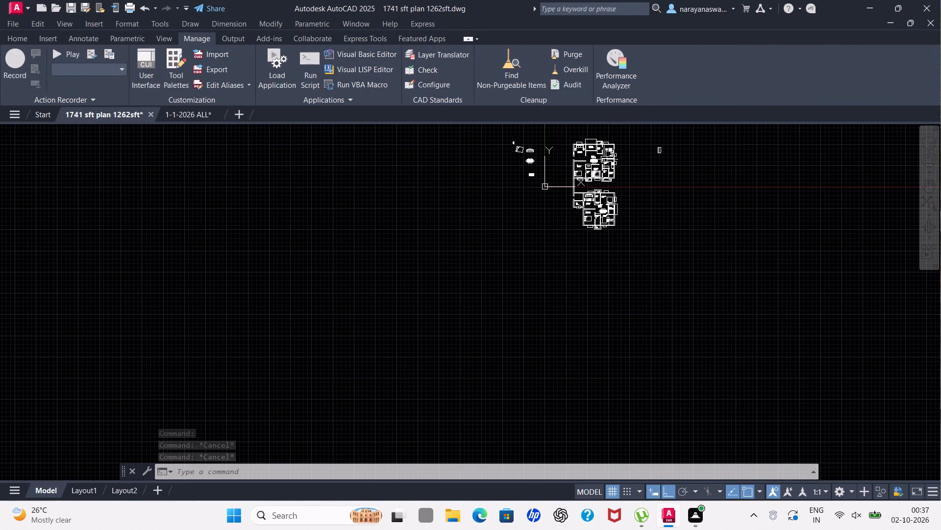
scroll(611, 118, "up", 6)
scroll(594, 176, "up", 2)
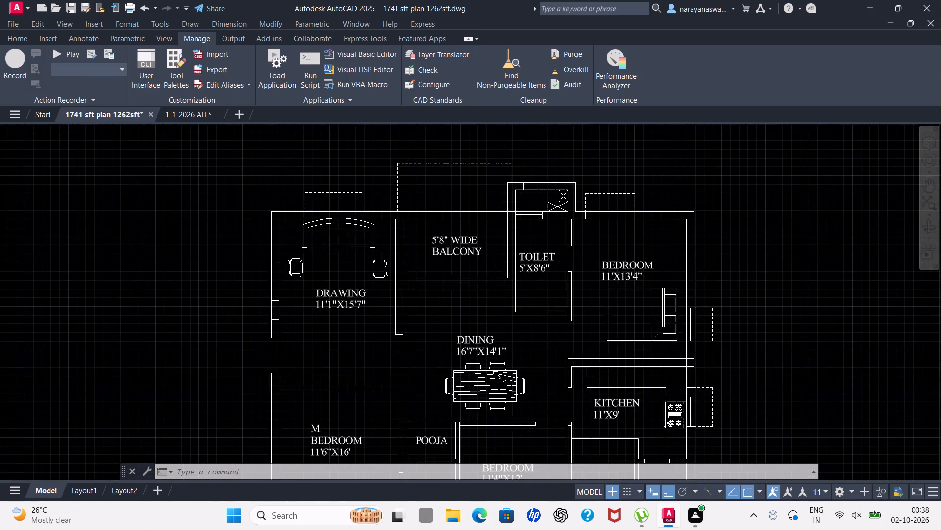
scroll(605, 172, "down", 2)
scroll(524, 163, "up", 2)
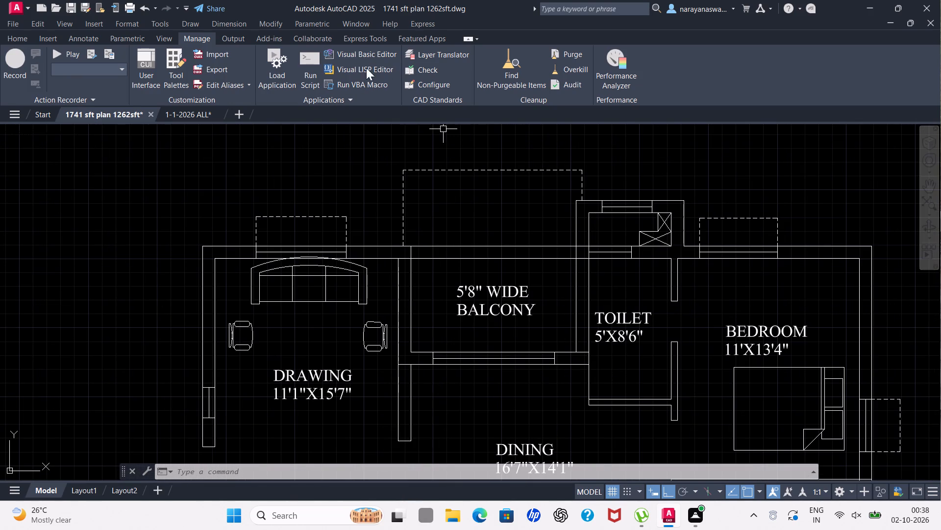
left_click(21, 36)
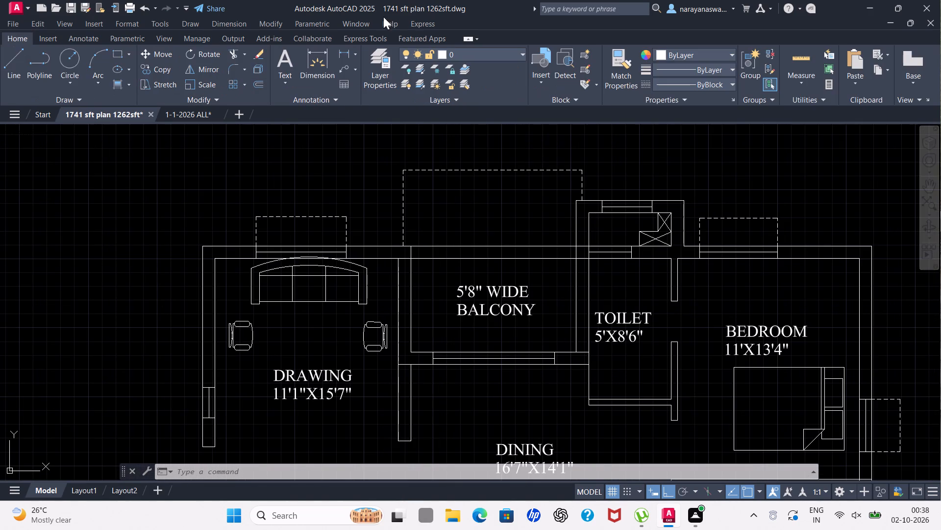
left_click(322, 65)
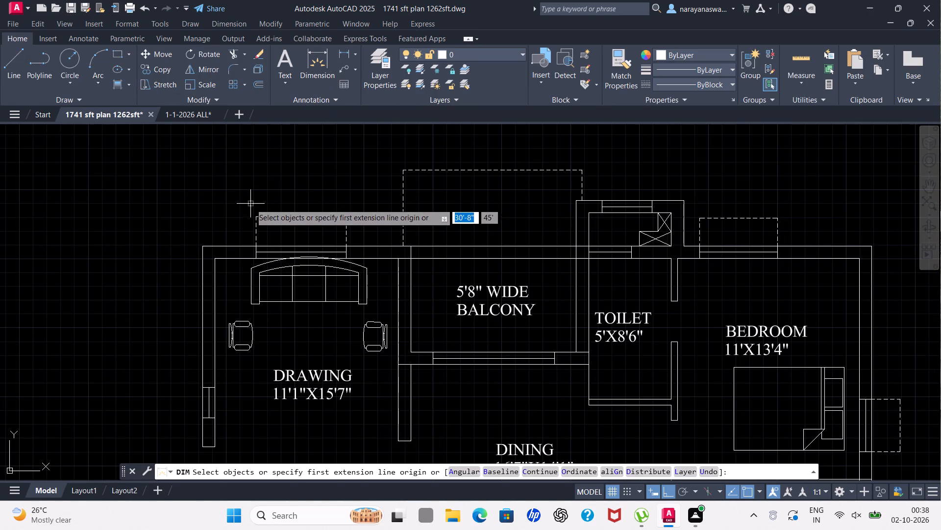
left_click_drag(203, 245, 210, 245)
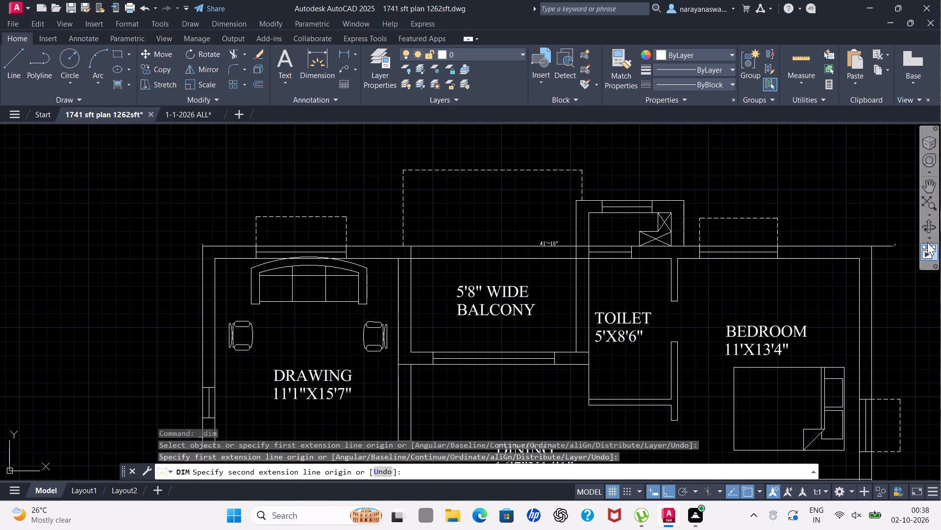
left_click(873, 246)
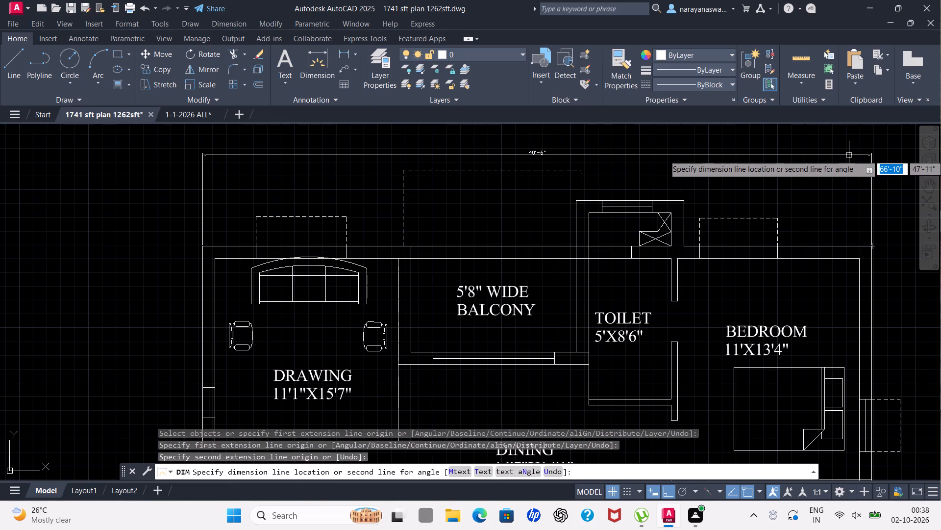
left_click(849, 155)
Examine the text and extents of the new overall width dimension on the upper apartment plan, and end the dimension command.
scroll(606, 142, "up", 2)
scroll(421, 167, "up", 3)
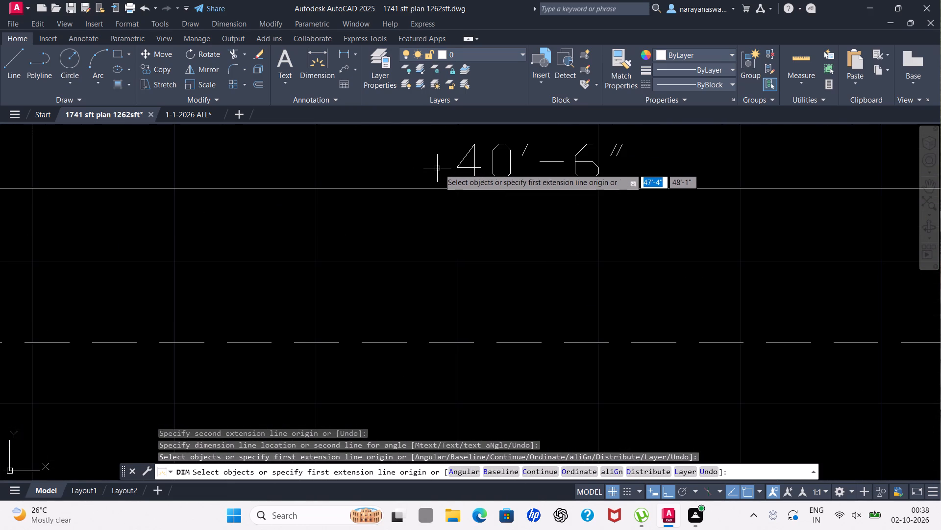
scroll(538, 171, "down", 3)
scroll(640, 166, "up", 1)
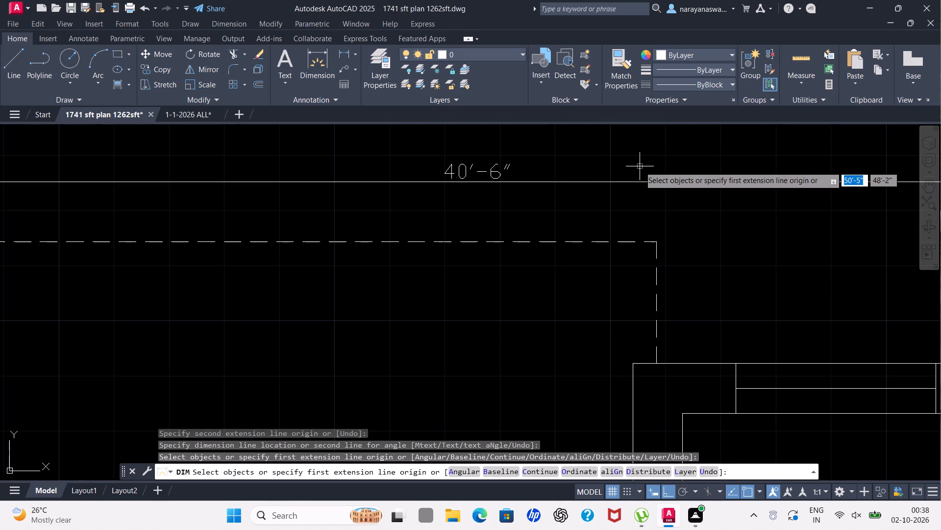
scroll(622, 171, "down", 2)
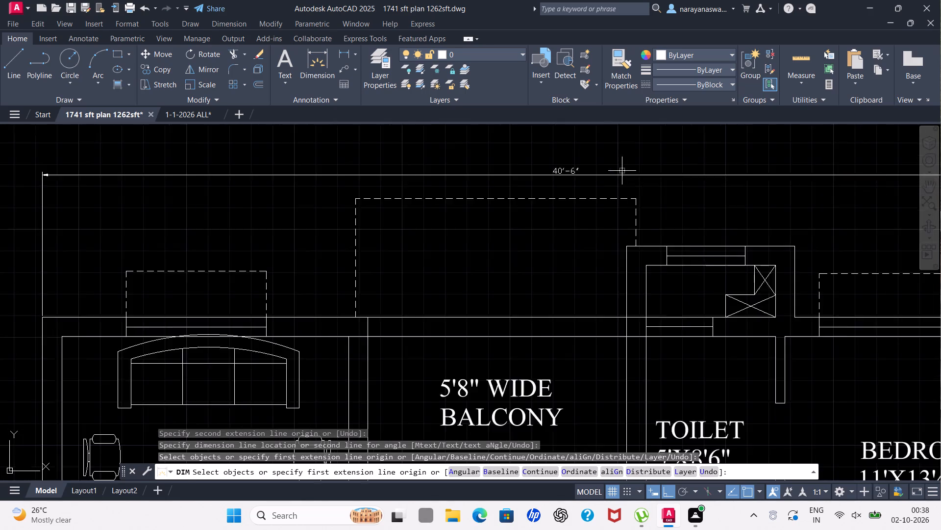
scroll(622, 171, "down", 4)
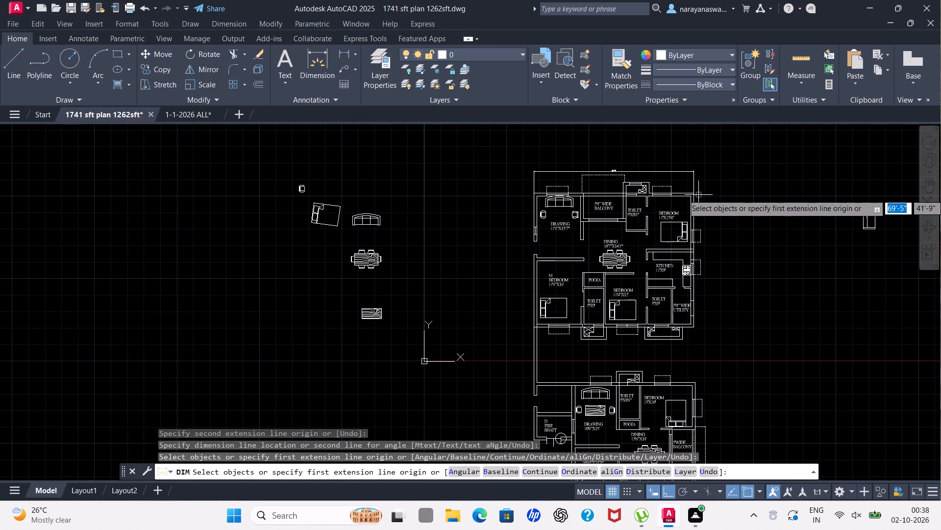
scroll(698, 194, "up", 1)
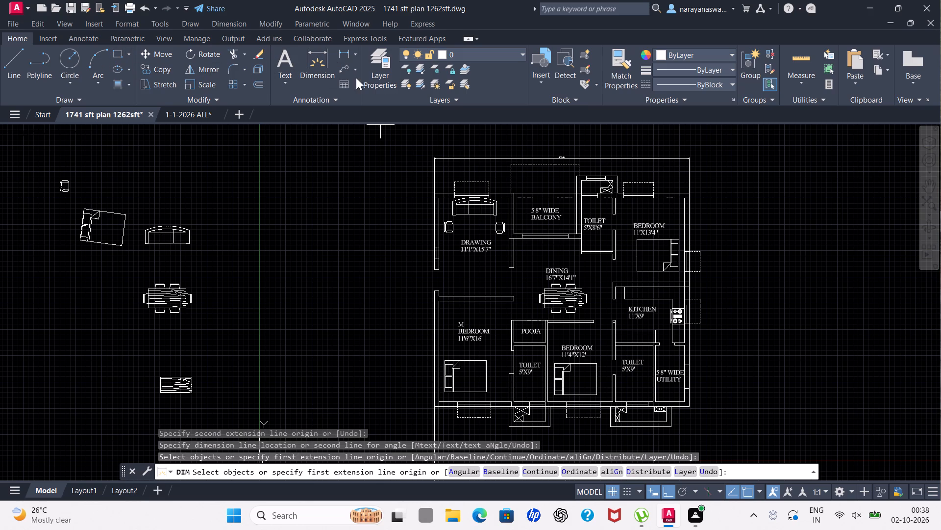
key("space")
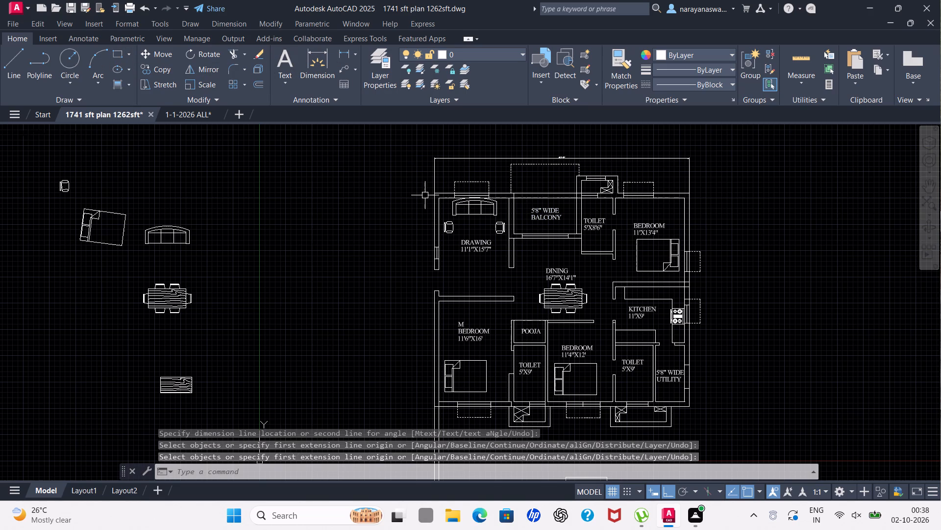
Add a vertical linear dimension outside the drawing room and master bedroom, from the outer top wall corner to the bottom wall's inner line.
left_click(358, 51)
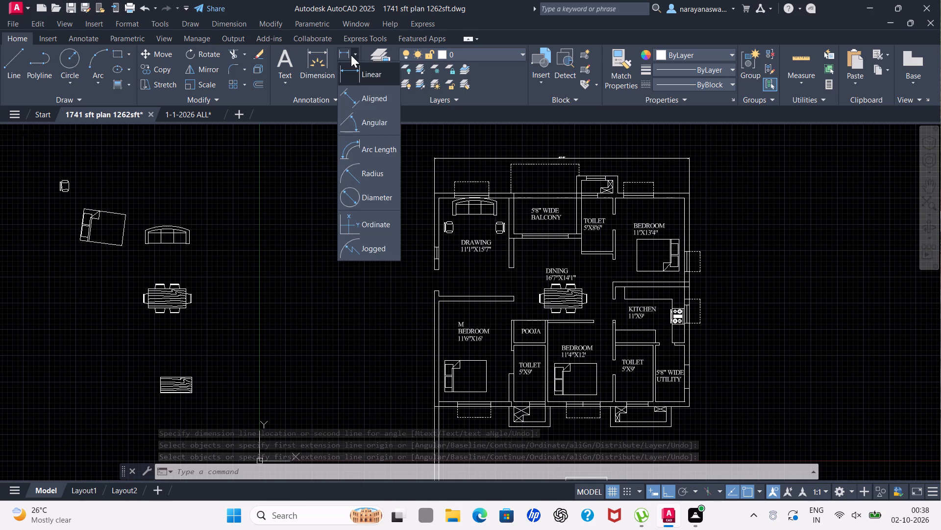
left_click(356, 67)
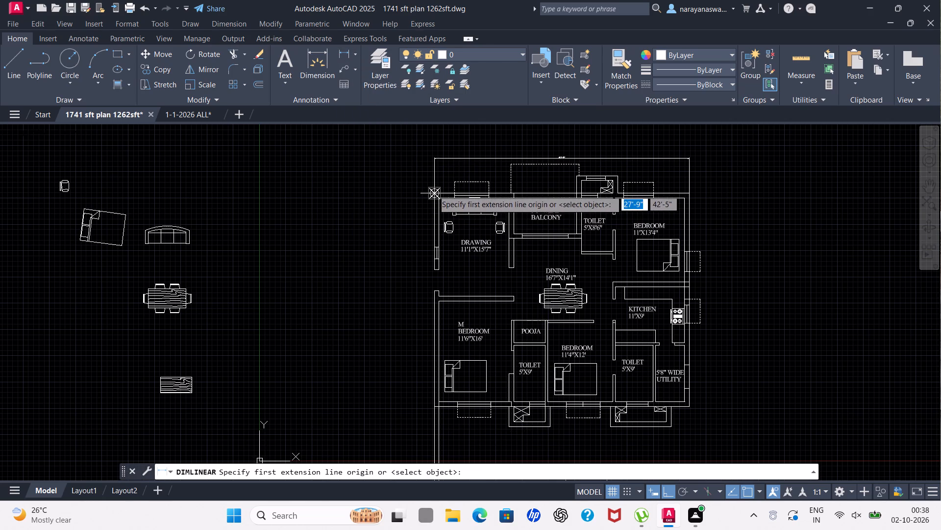
left_click(433, 190)
left_click(435, 403)
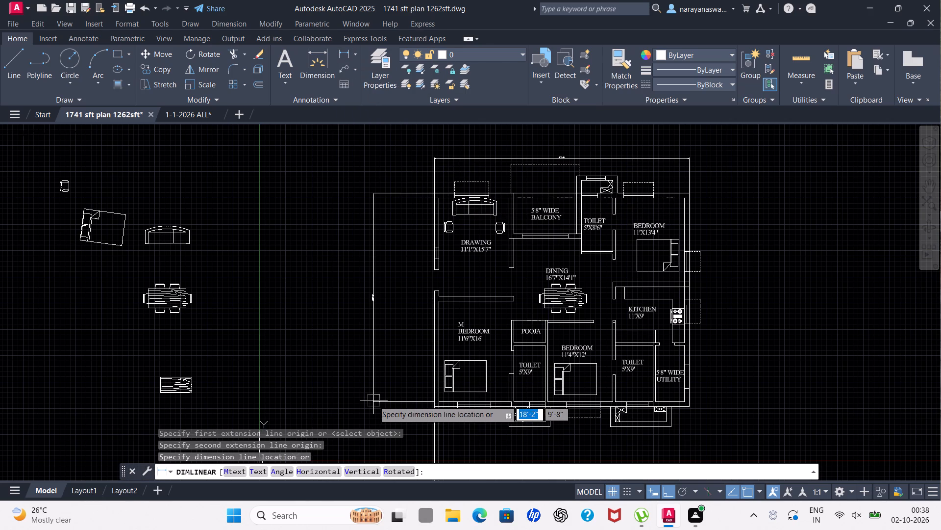
scroll(393, 393, "up", 2)
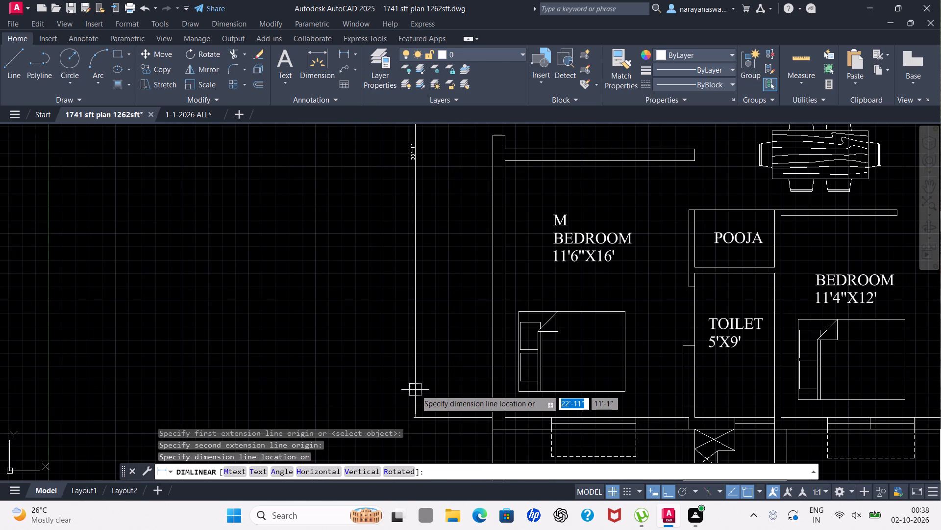
left_click(416, 390)
Stretch the vertical dimension's lower extension origin down to the outer corner of the master bedroom's bottom wall.
scroll(433, 156, "up", 3)
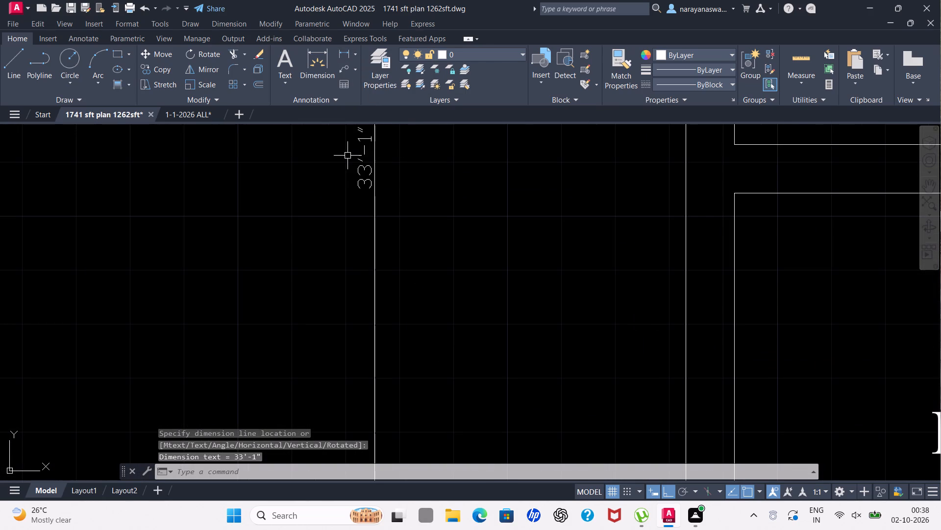
scroll(345, 140, "up", 1)
scroll(348, 144, "down", 1)
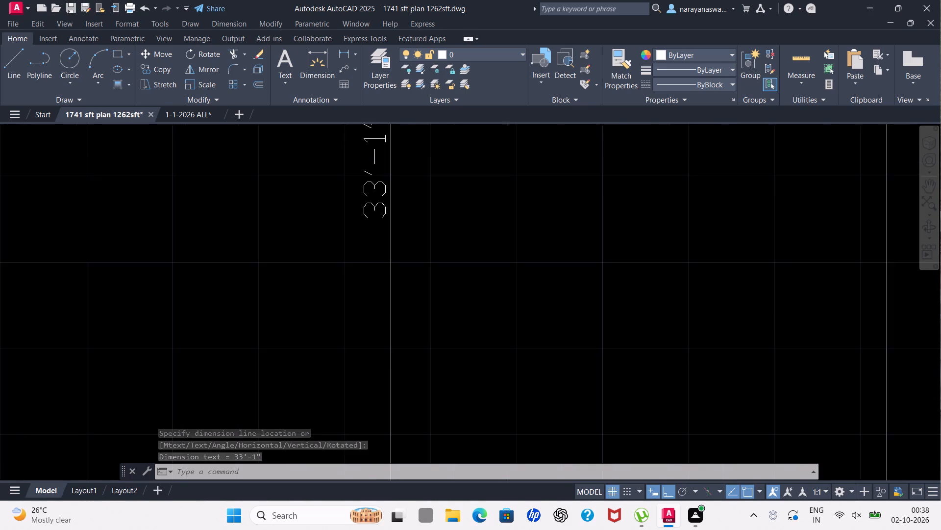
scroll(348, 144, "down", 2)
scroll(370, 221, "down", 3)
scroll(394, 302, "up", 2)
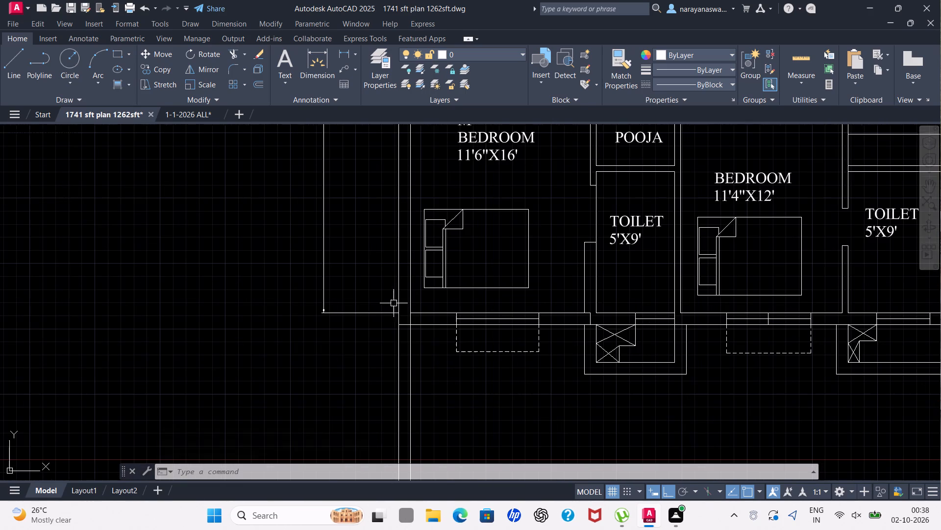
left_click(381, 312)
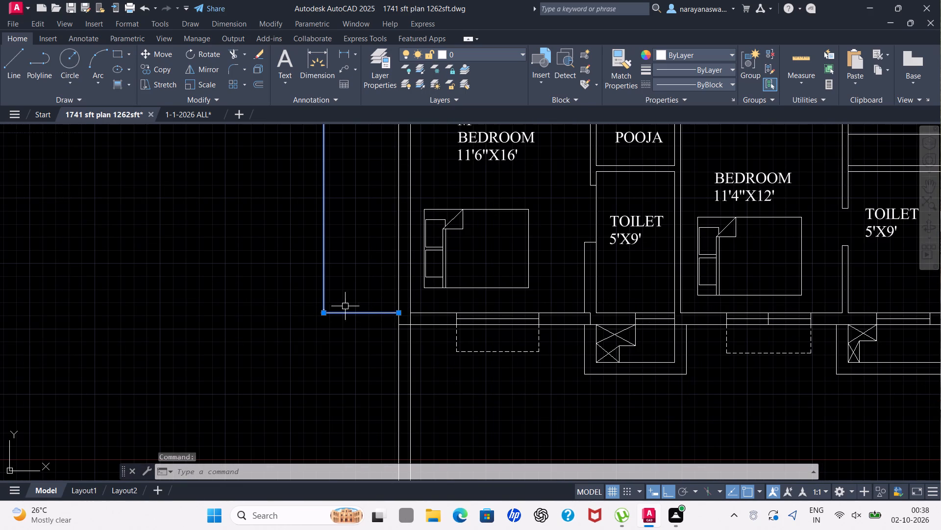
scroll(342, 306, "up", 2)
left_click_drag(484, 325, 488, 347)
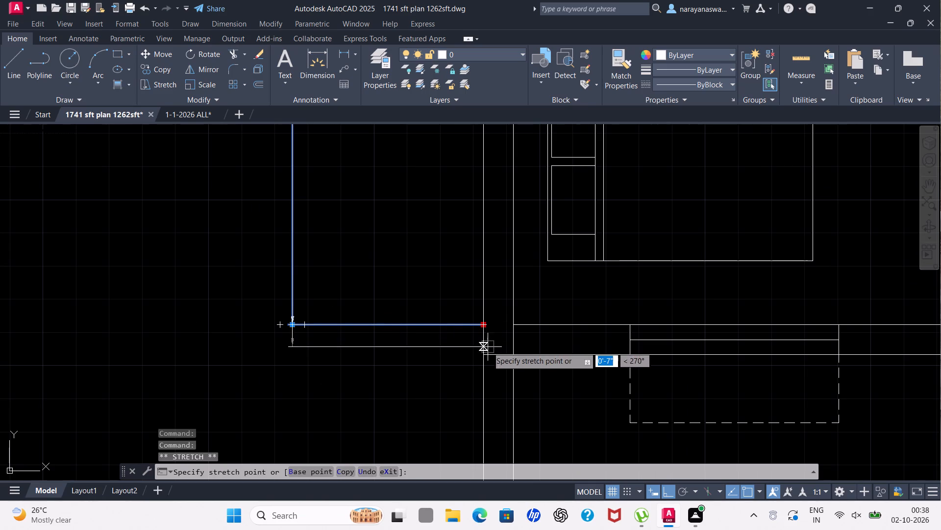
left_click_drag(488, 347, 486, 349)
left_click(484, 351)
scroll(406, 295, "down", 3)
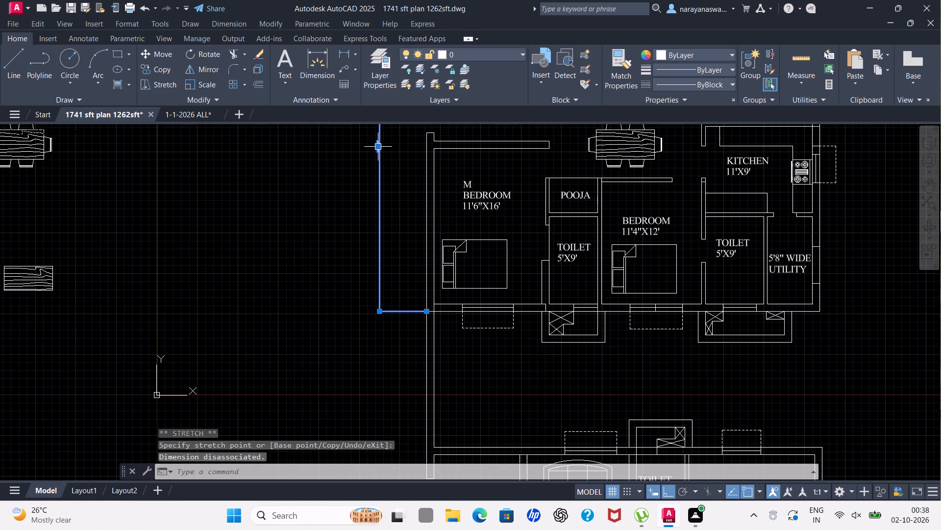
scroll(377, 131, "up", 3)
key("Escape")
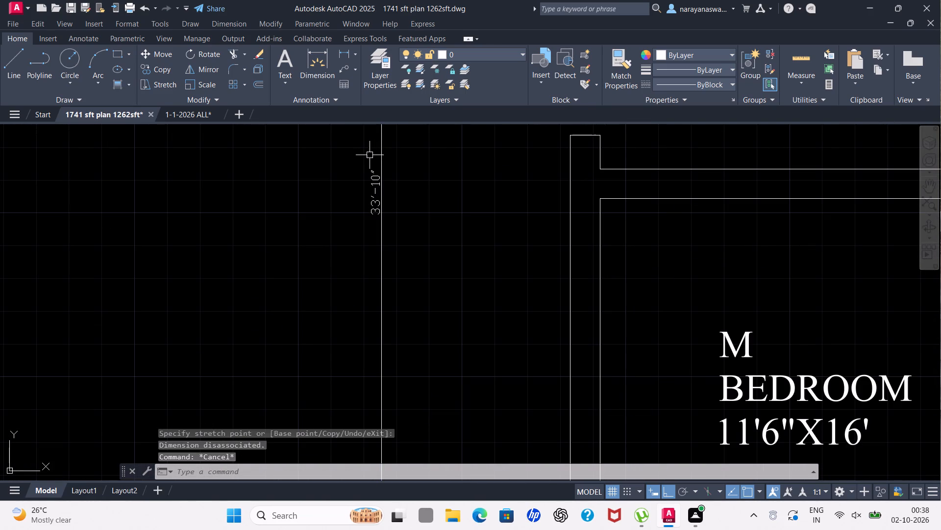
Raise the overall width dimension line about 1'-1" farther above the upper apartment plan.
scroll(368, 165, "down", 4)
scroll(384, 212, "down", 4)
scroll(383, 183, "up", 3)
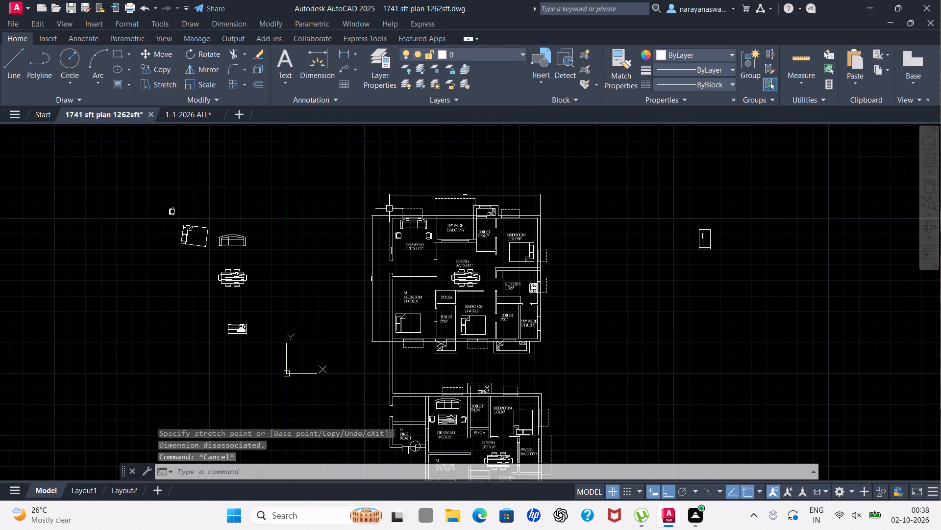
scroll(369, 270, "up", 3)
scroll(365, 277, "down", 3)
scroll(374, 223, "up", 3)
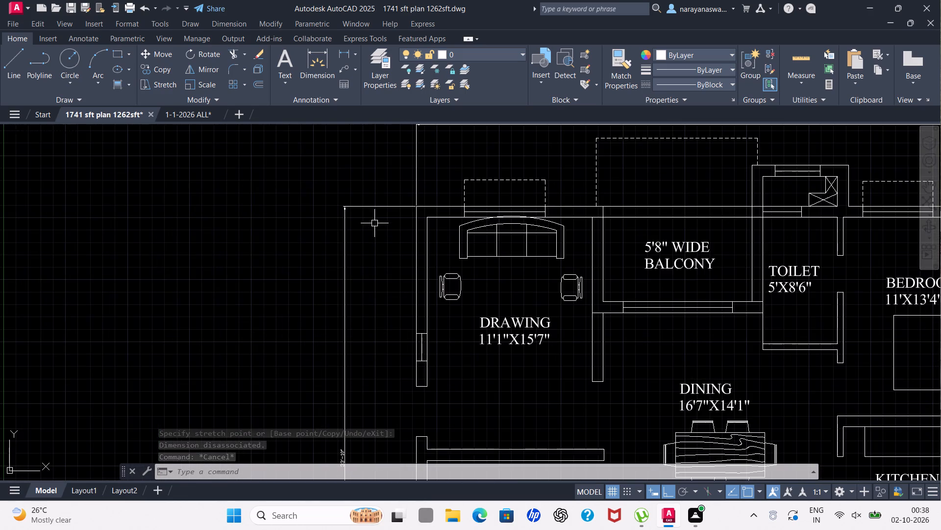
scroll(375, 222, "down", 4)
scroll(429, 204, "up", 4)
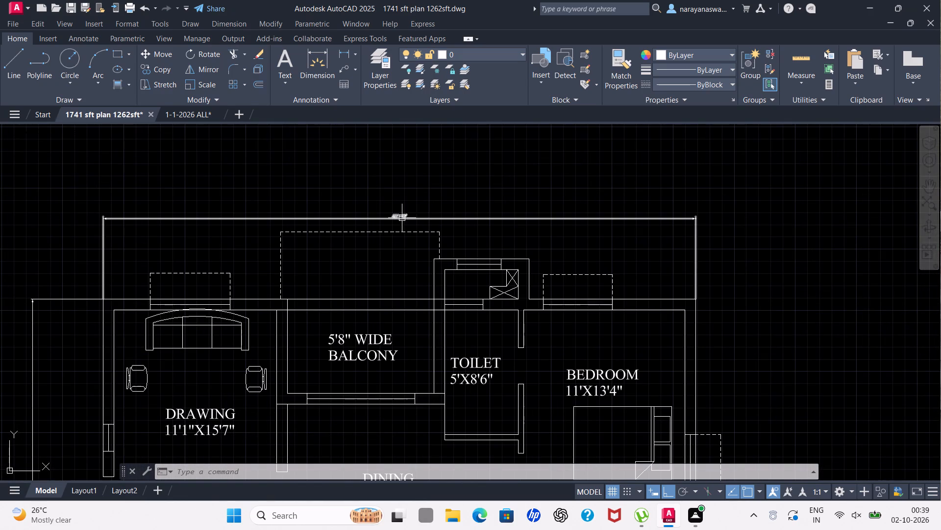
left_click(401, 218)
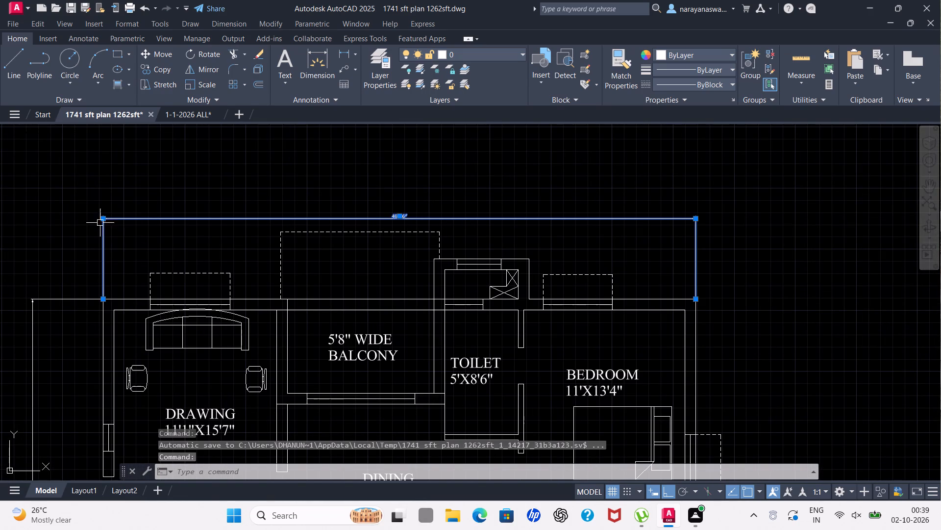
left_click_drag(103, 220, 104, 210)
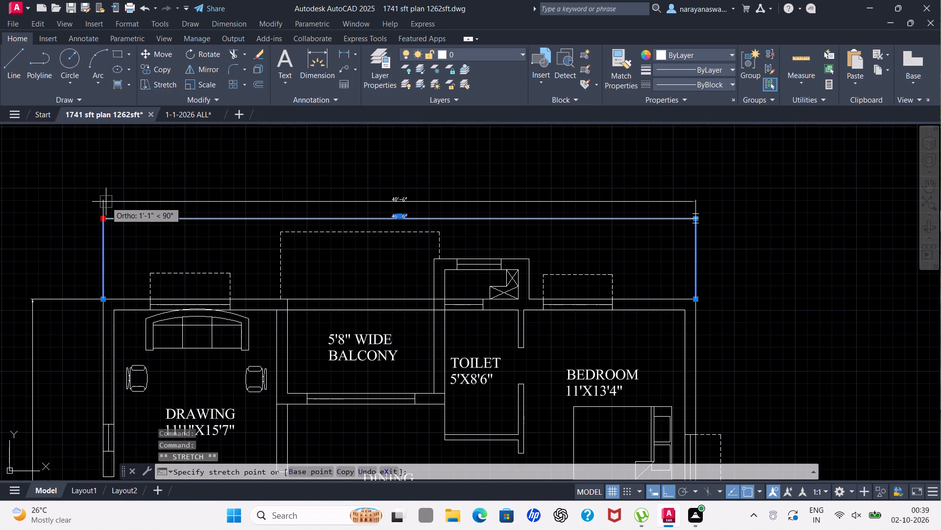
left_click(106, 202)
key("Escape")
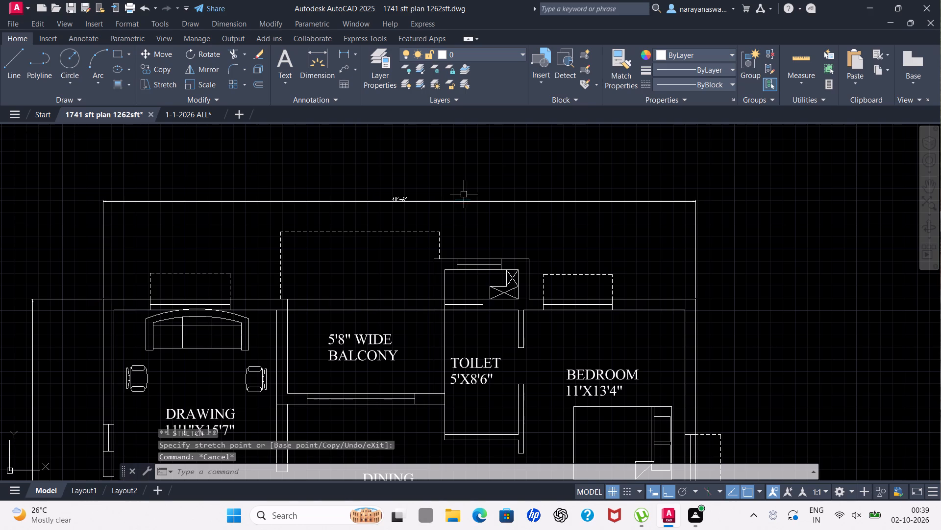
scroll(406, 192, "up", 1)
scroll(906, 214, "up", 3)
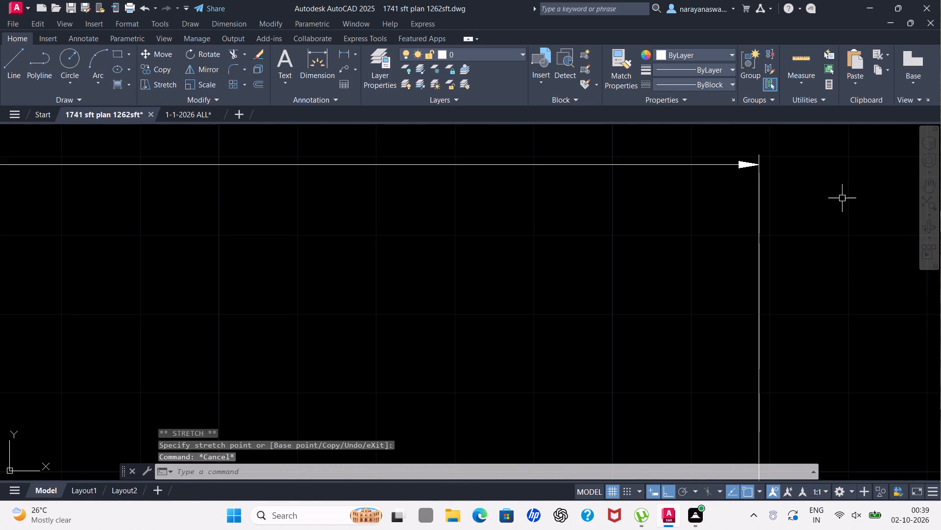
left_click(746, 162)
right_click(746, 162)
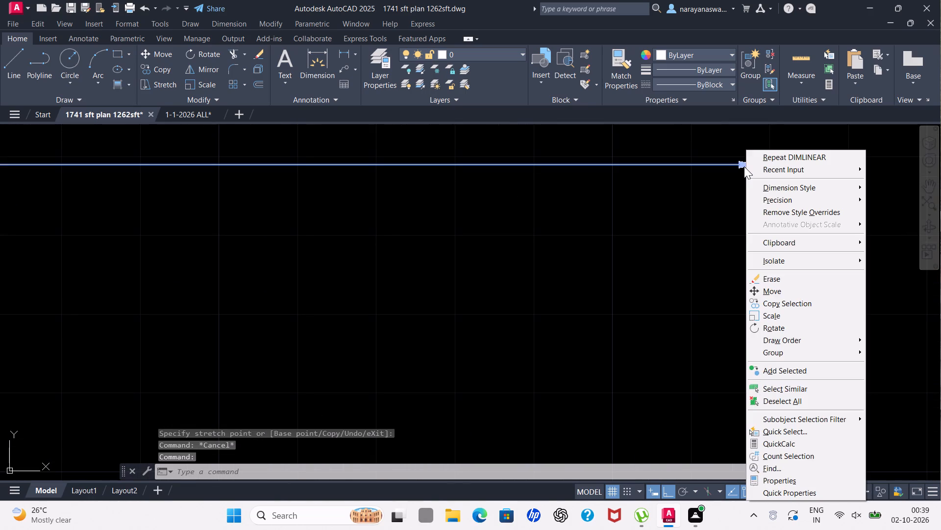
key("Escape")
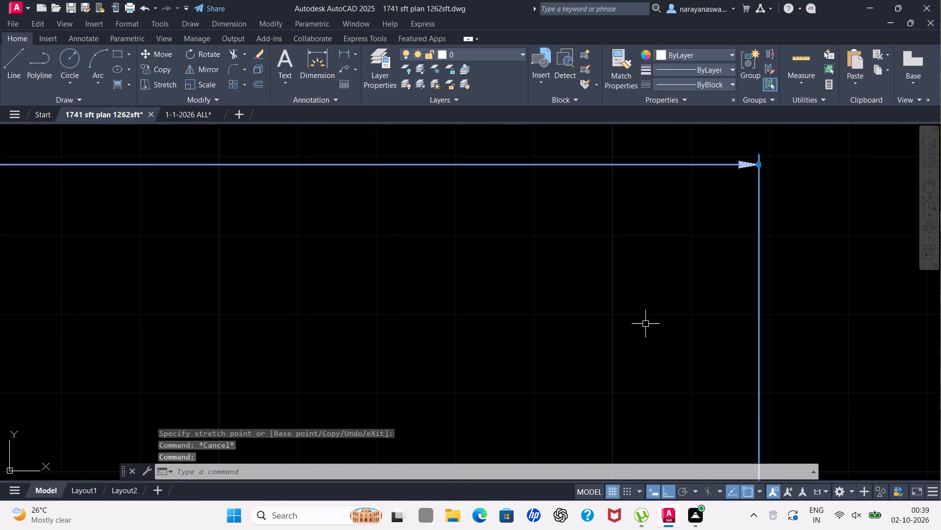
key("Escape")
Delete the overall width dimension above the upper apartment plan and the vertical dimension beside its drawing room and master bedroom.
scroll(672, 270, "down", 6)
scroll(610, 301, "down", 3)
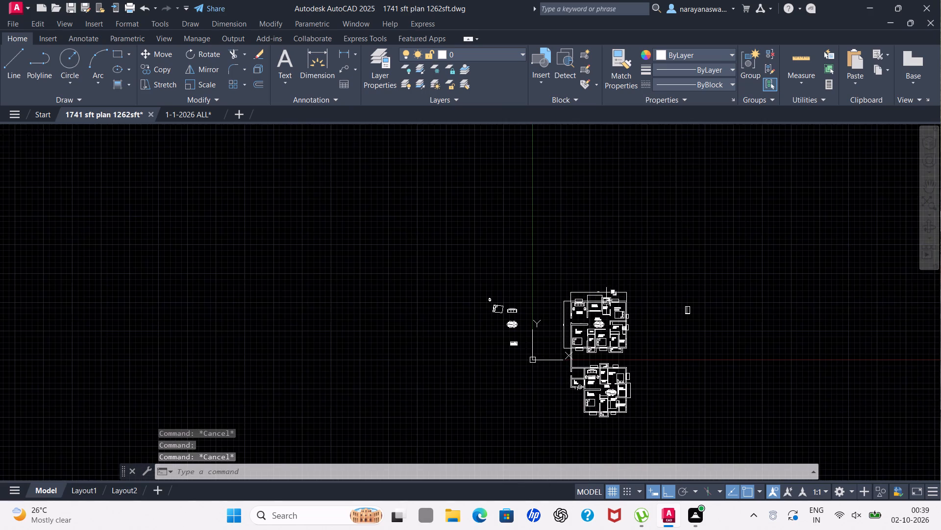
scroll(599, 384, "up", 2)
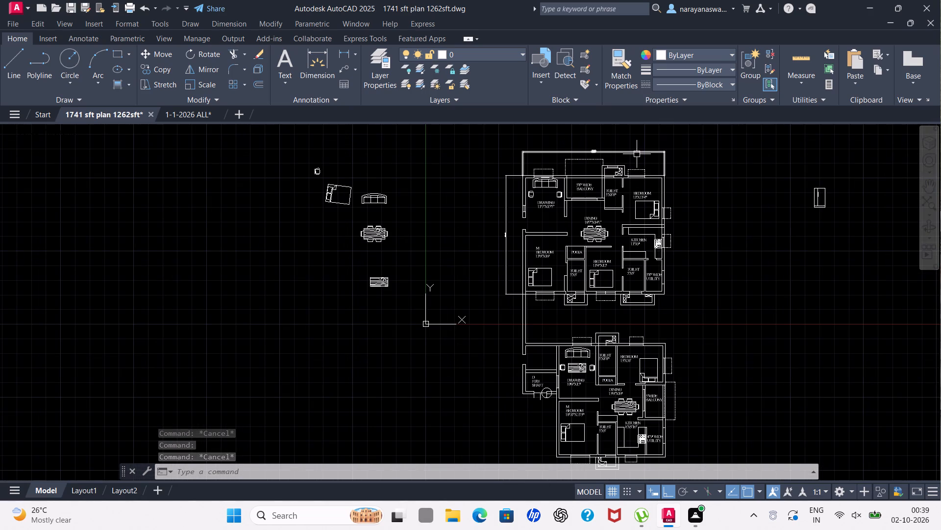
scroll(639, 156, "up", 2)
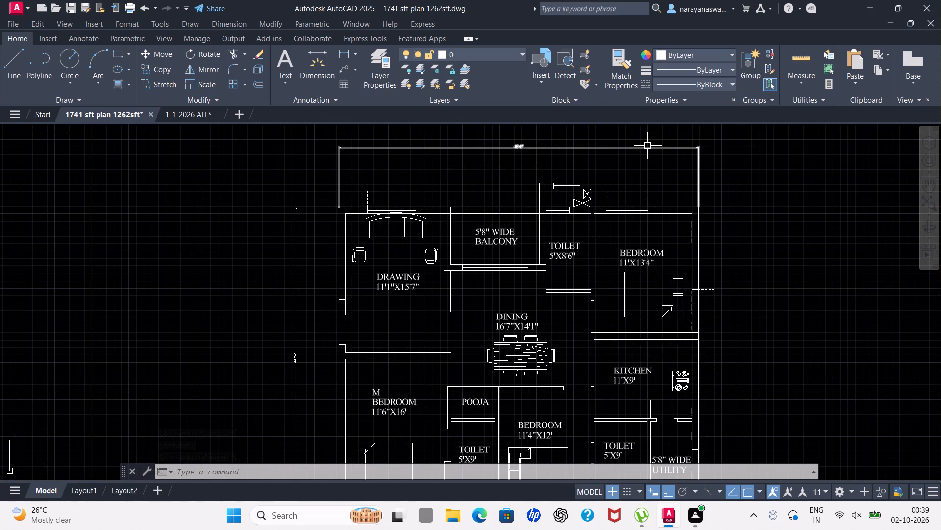
left_click(647, 149)
left_click(294, 246)
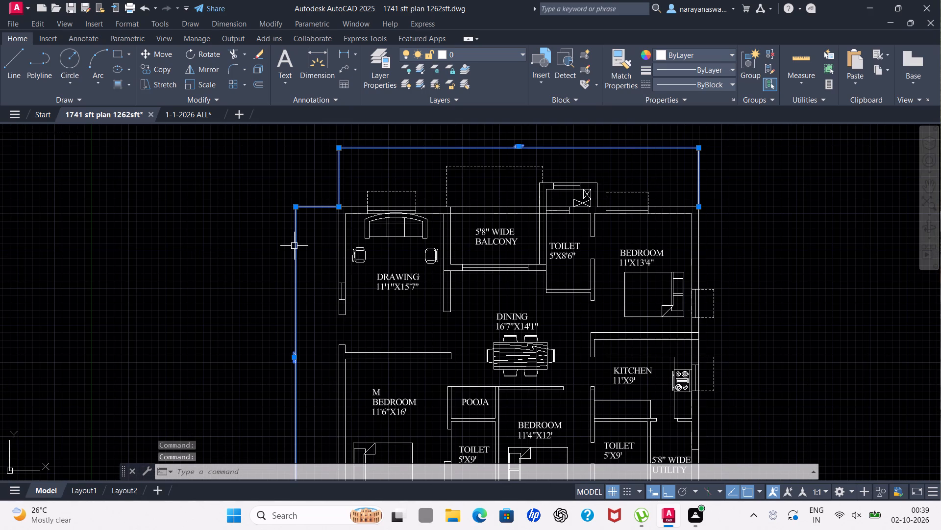
key("Delete")
Examine the upper and lower apartment plans, including the rooms around the fire shaft and the upper master bedroom.
scroll(393, 382, "down", 2)
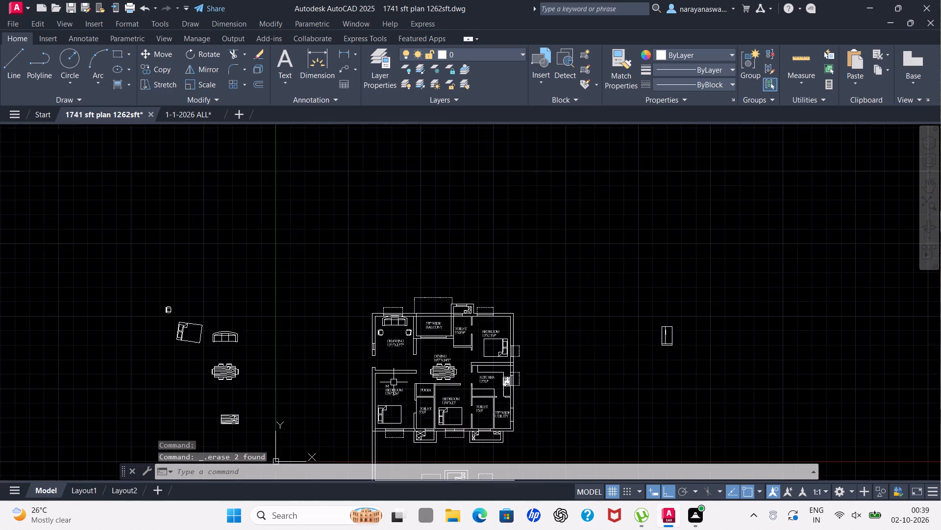
scroll(396, 382, "down", 1)
scroll(444, 379, "down", 3)
scroll(434, 421, "up", 4)
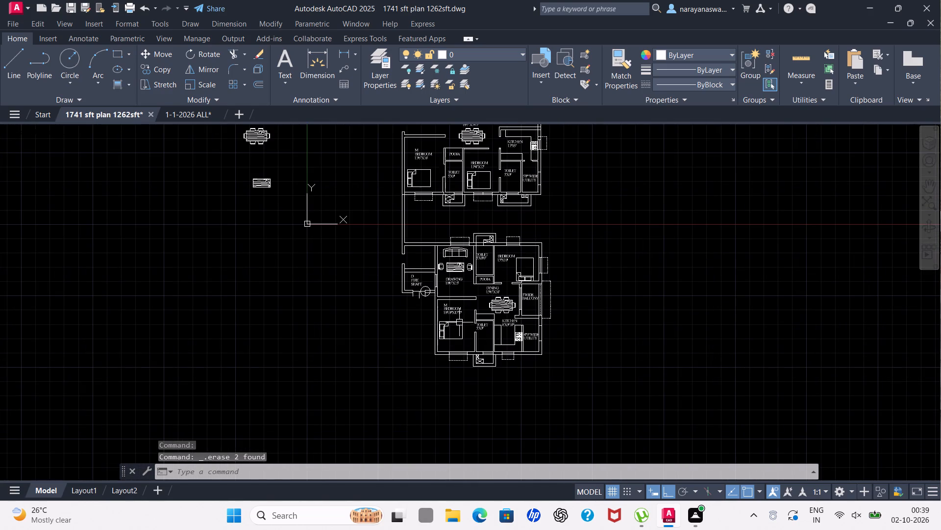
scroll(493, 287, "up", 1)
scroll(510, 219, "up", 2)
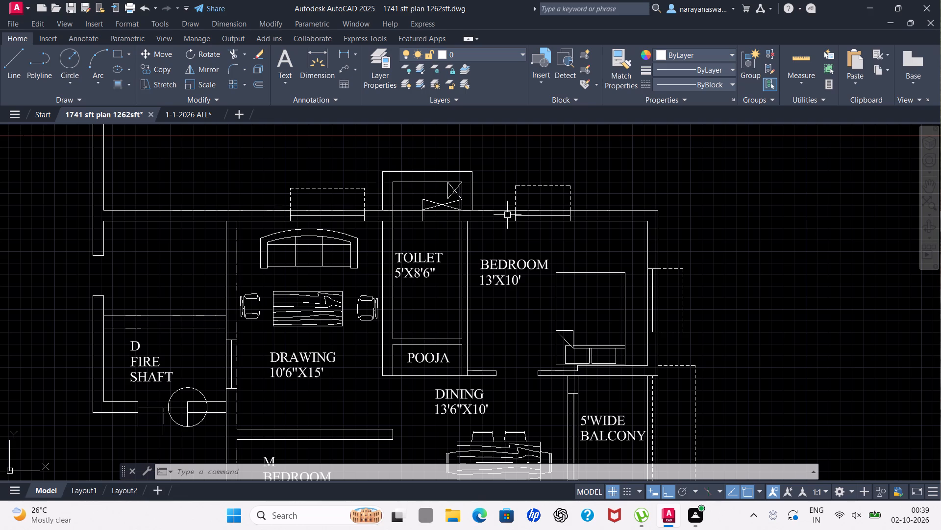
scroll(637, 206, "down", 4)
scroll(684, 137, "up", 1)
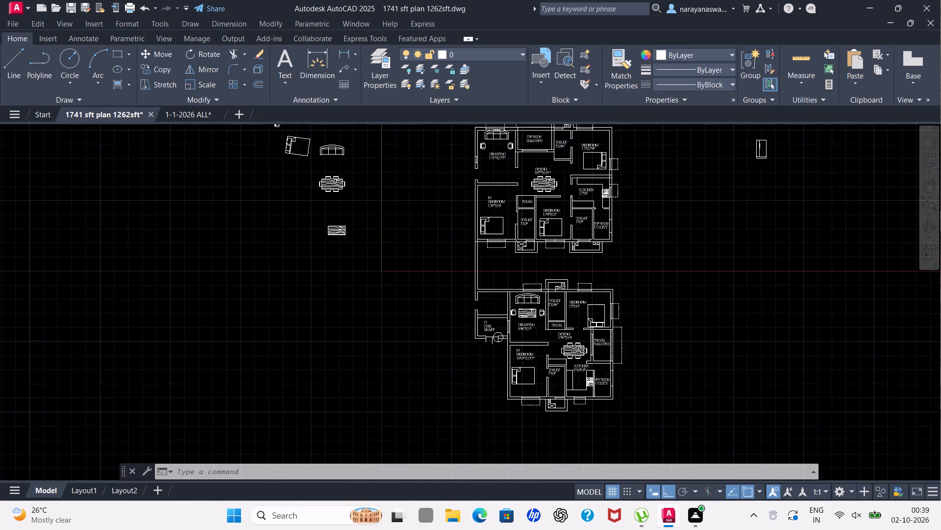
scroll(684, 137, "up", 1)
scroll(616, 172, "up", 1)
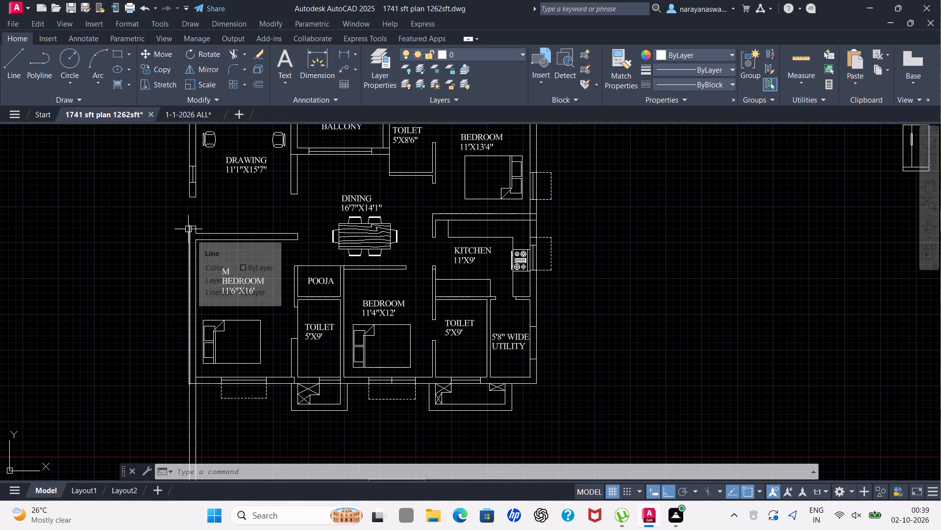
scroll(234, 251, "down", 3)
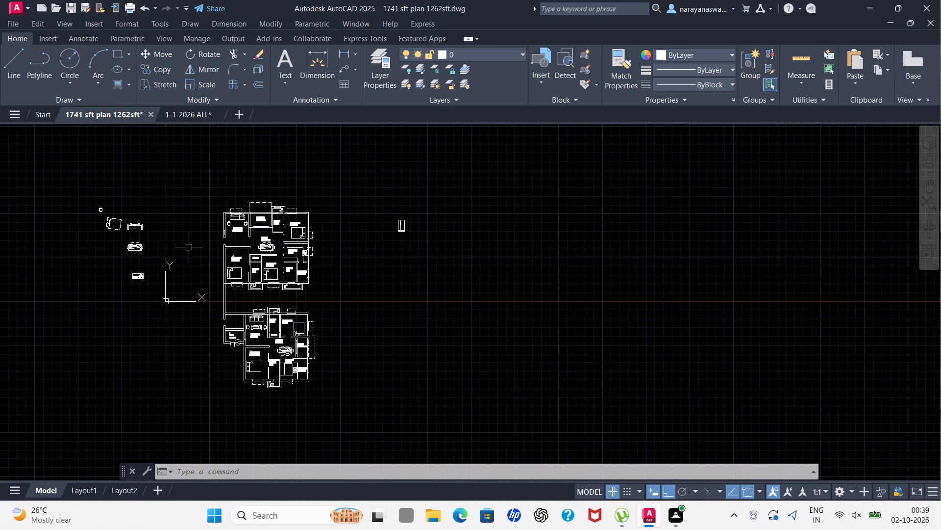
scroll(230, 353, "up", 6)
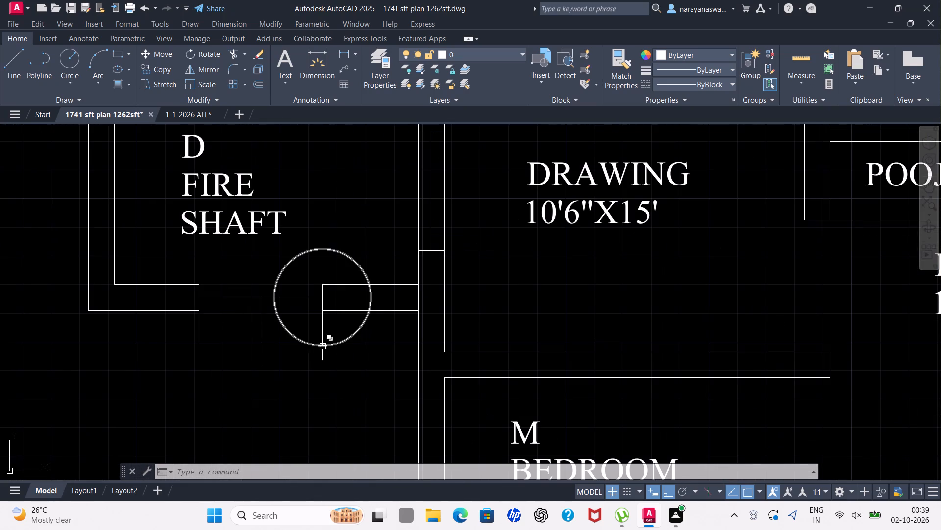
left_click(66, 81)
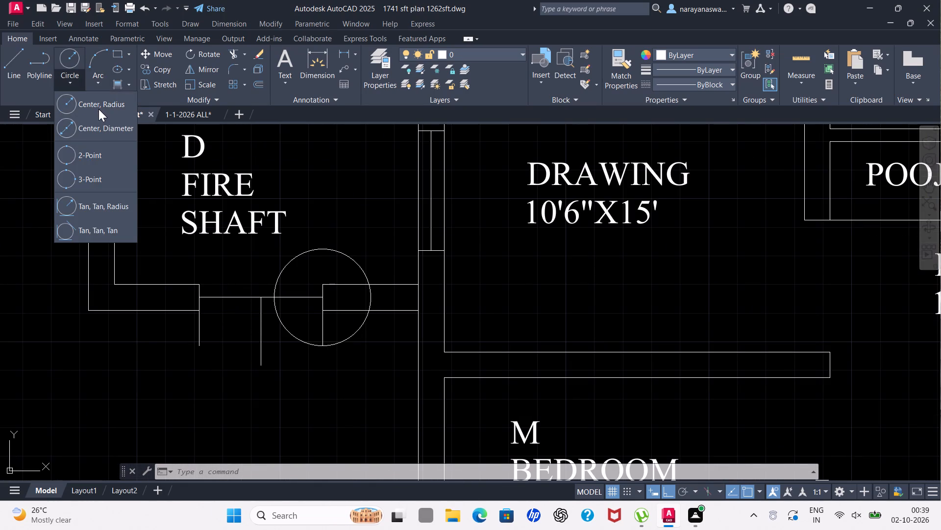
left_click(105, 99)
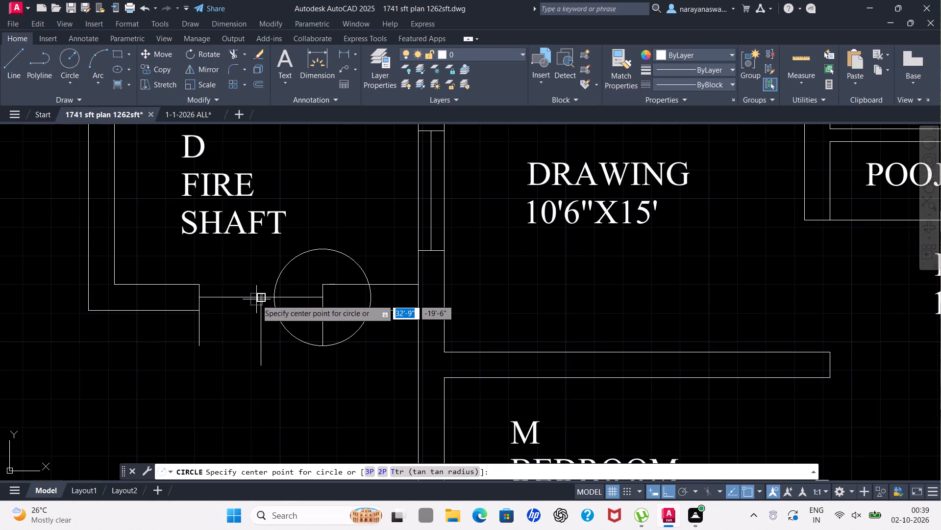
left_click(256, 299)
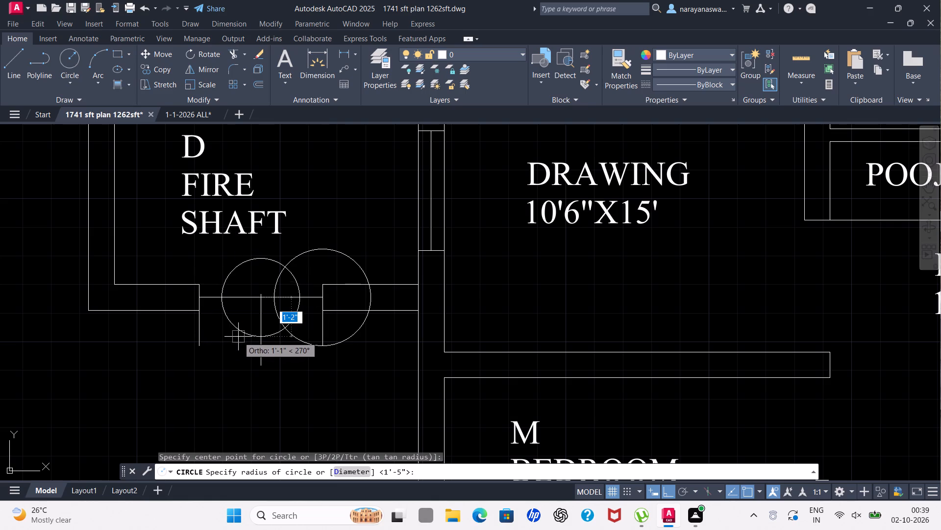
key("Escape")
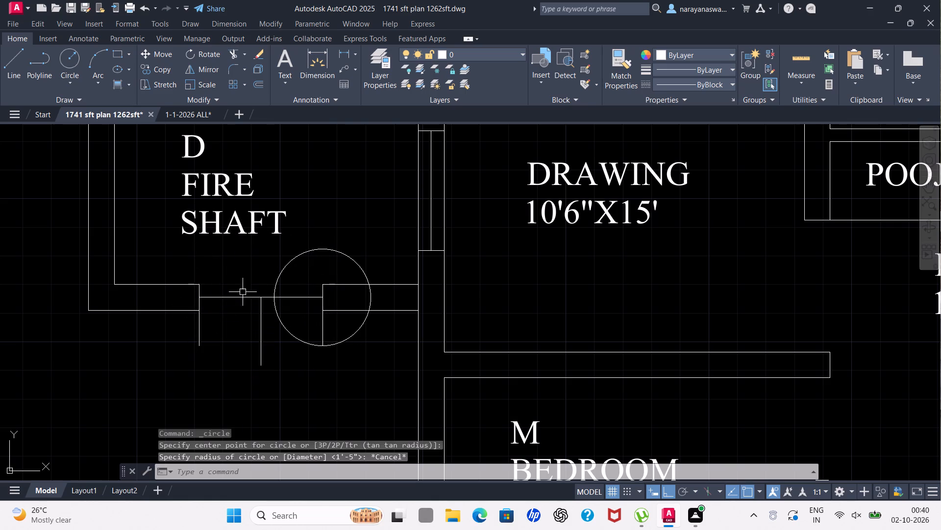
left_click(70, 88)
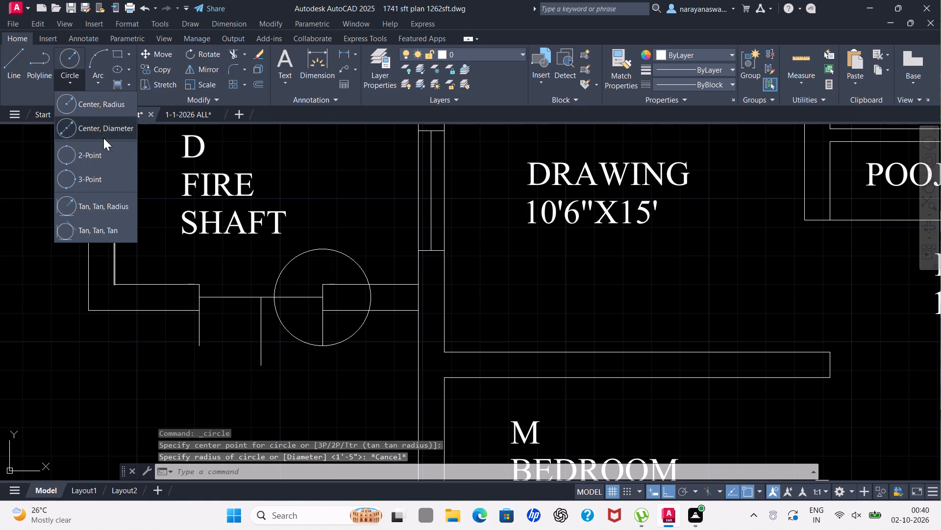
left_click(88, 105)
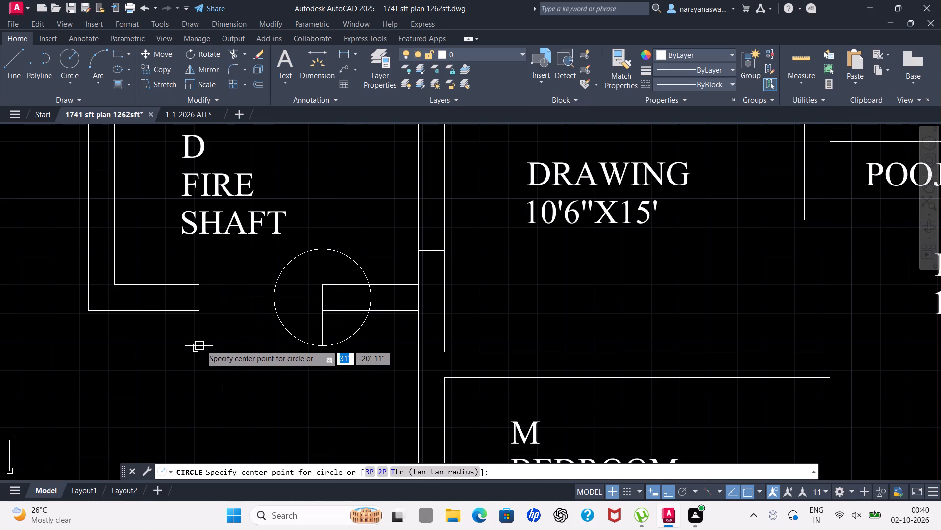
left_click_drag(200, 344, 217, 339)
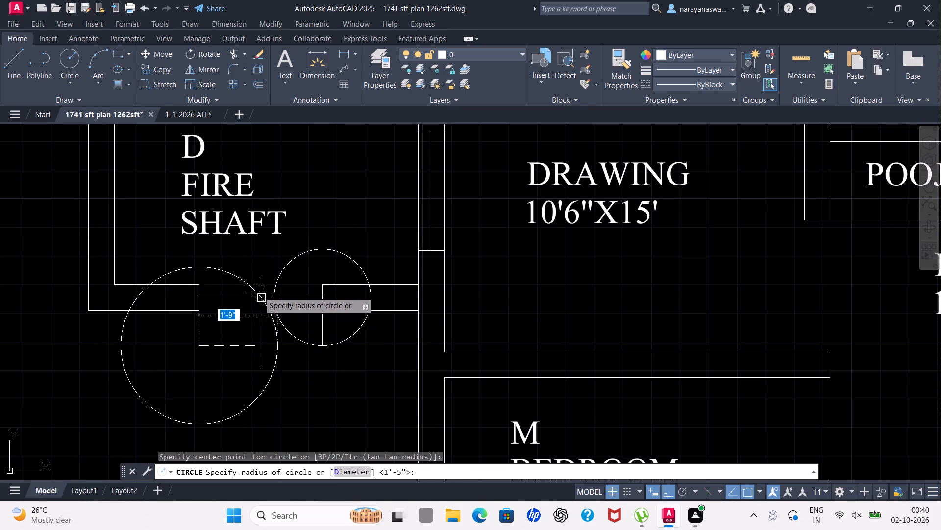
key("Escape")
Delete the circle centred on the fire shaft door opening's jamb nearest the drawing room.
left_click_drag(365, 245, 273, 299)
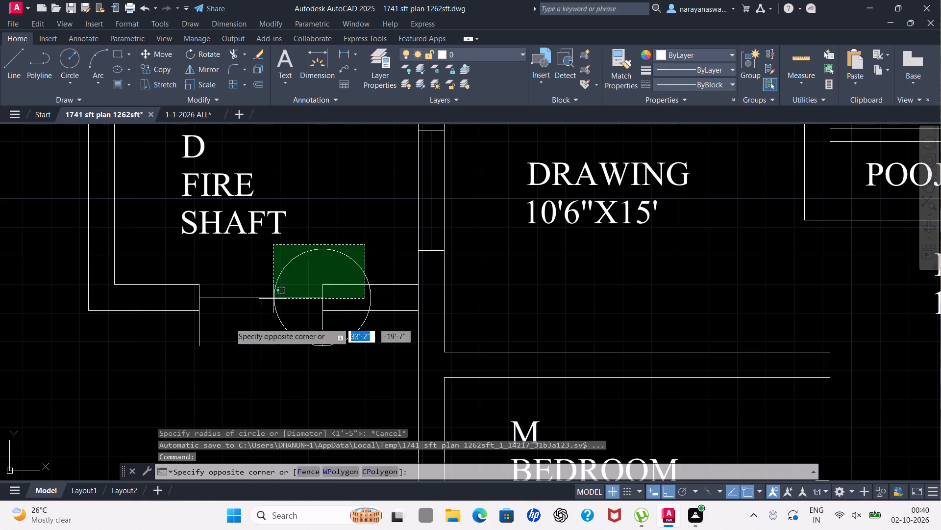
left_click(280, 264)
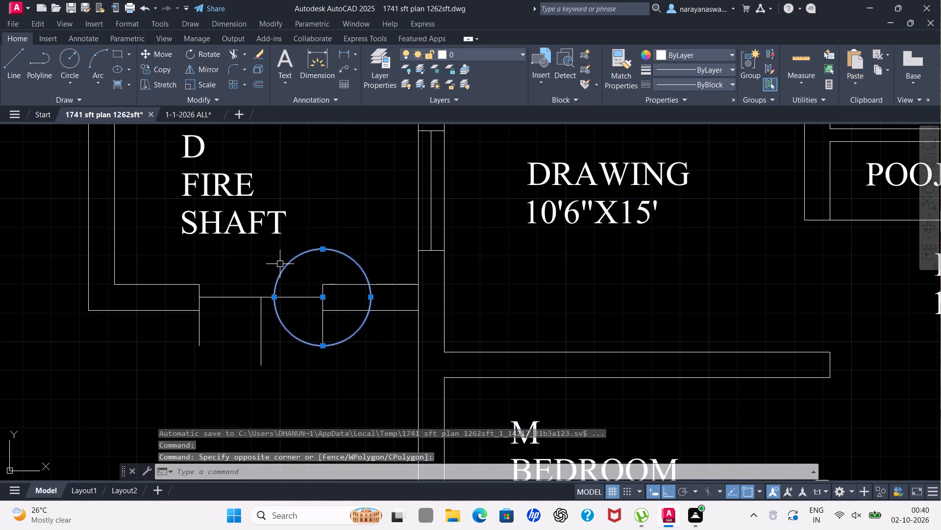
key("Delete")
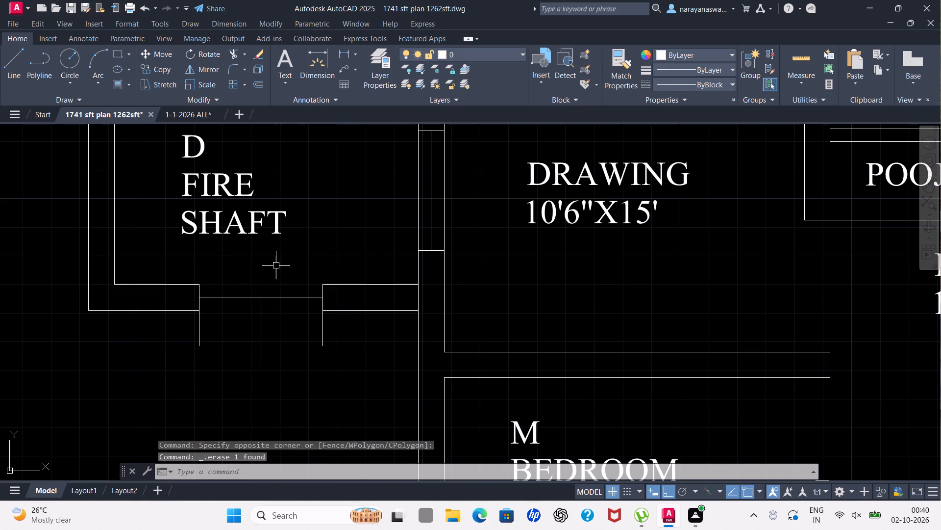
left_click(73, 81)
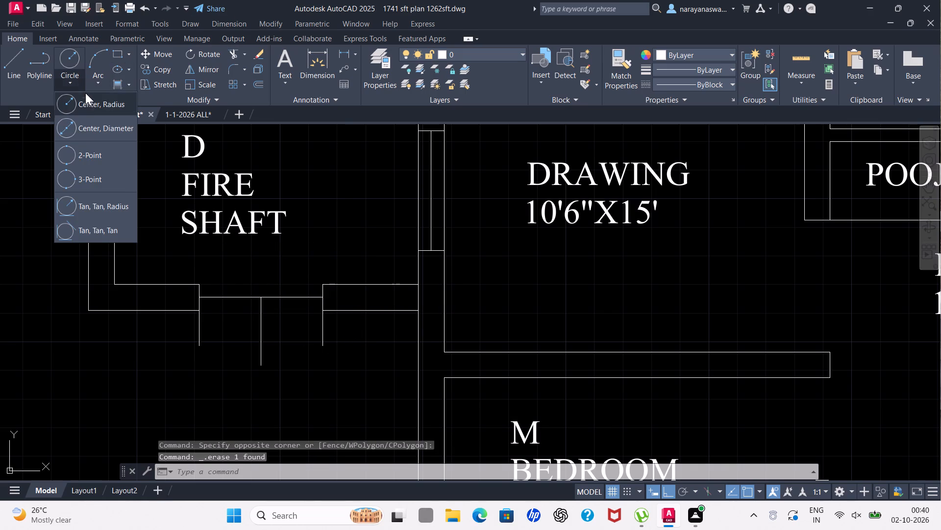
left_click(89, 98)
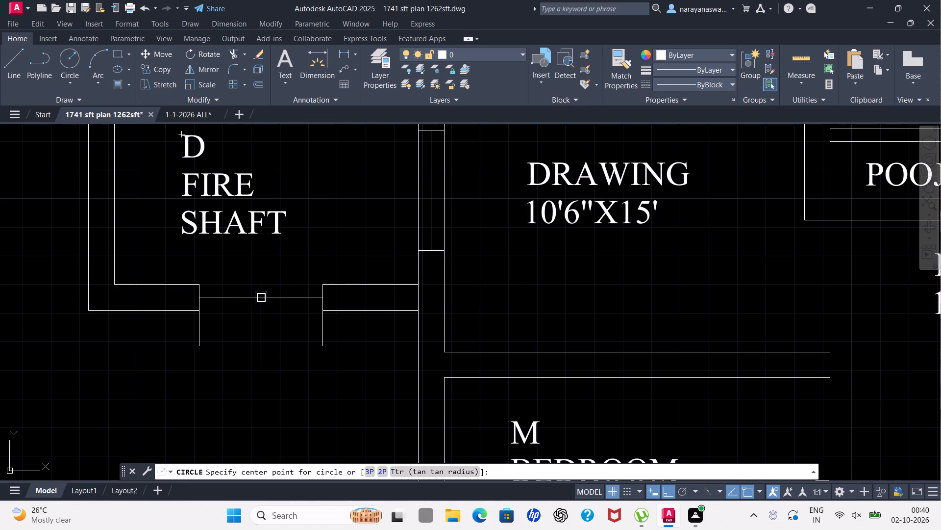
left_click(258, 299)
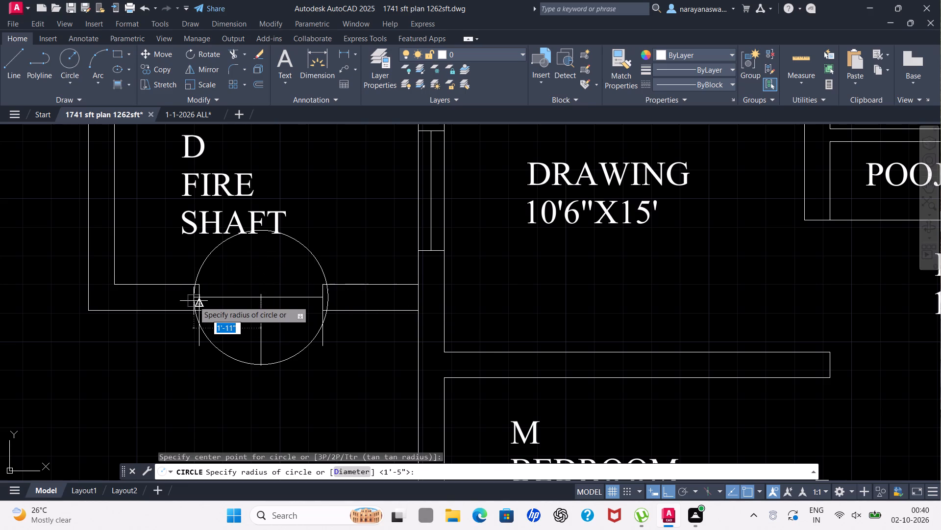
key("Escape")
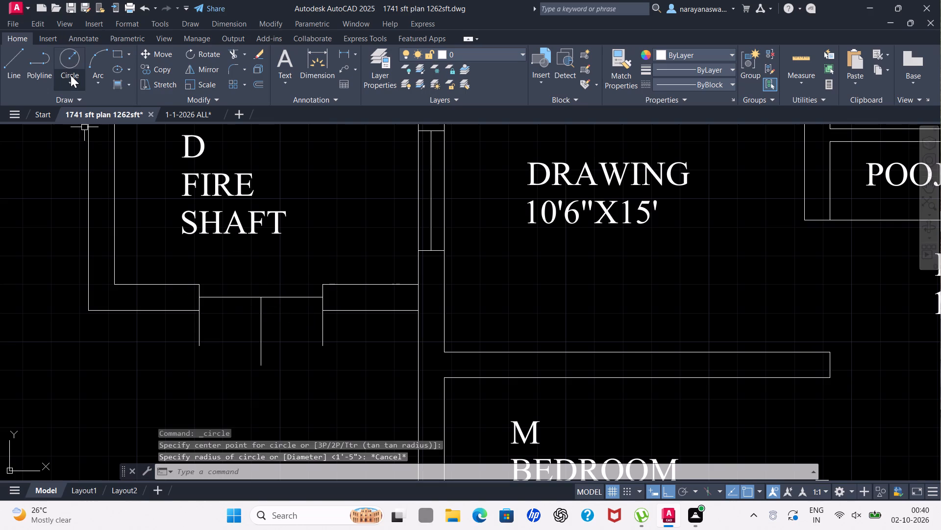
Draw a circle of radius 1'5" centred where the door line meets the fire shaft opening's jamb nearest the drawing room.
left_click(71, 81)
left_click(82, 100)
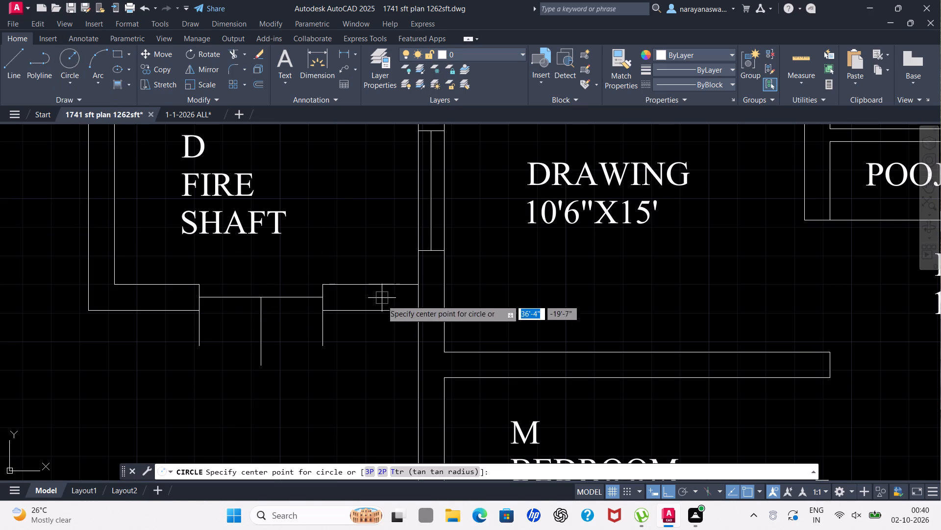
left_click(321, 300)
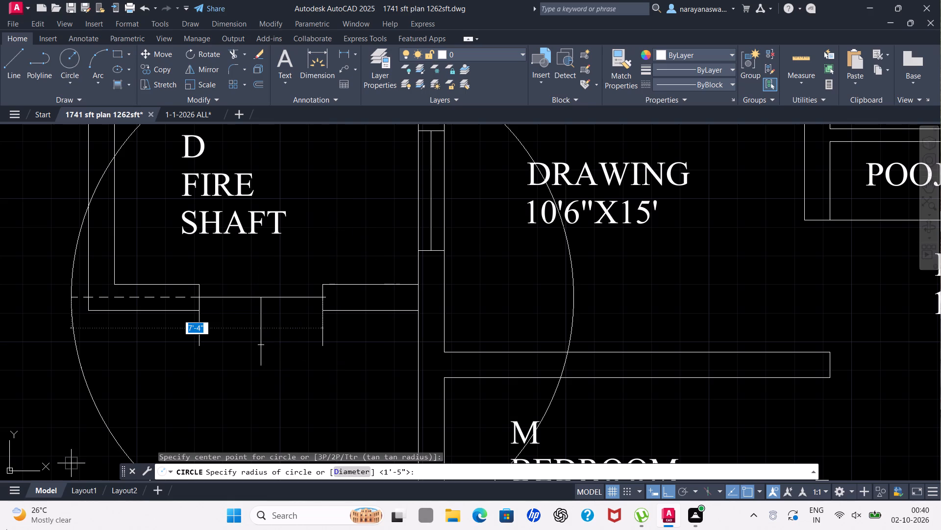
type("1'")
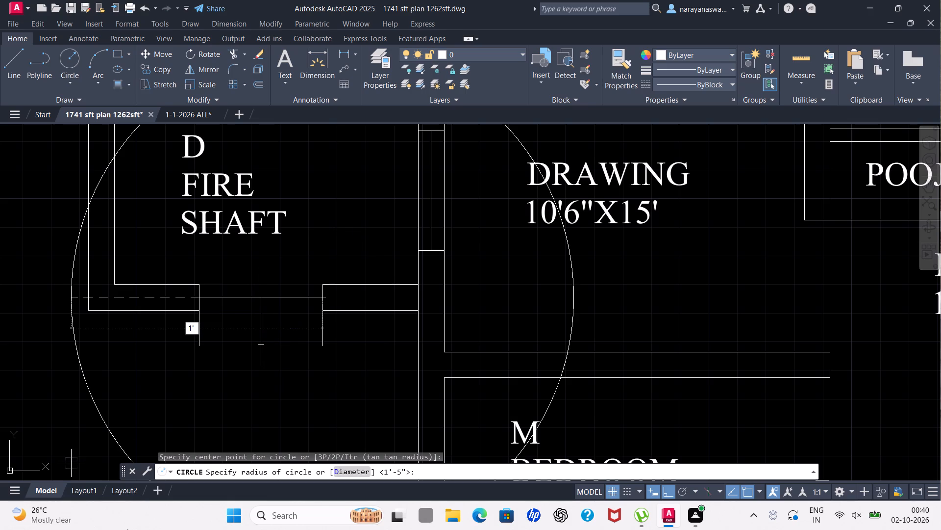
key("5")
key("shift+quotedbl")
key("Return")
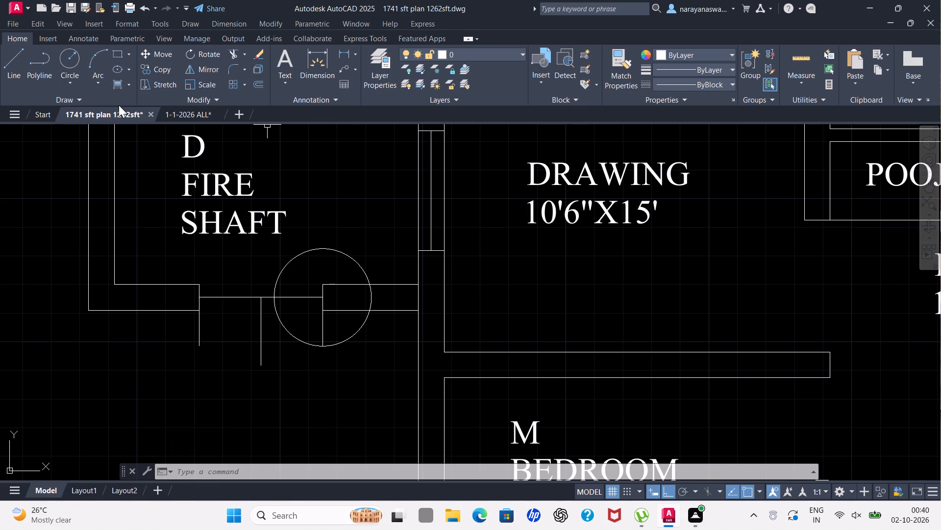
Draw a circle of radius about 1'-9" centred where the door line meets the opposite jamb of the fire shaft opening.
key("space")
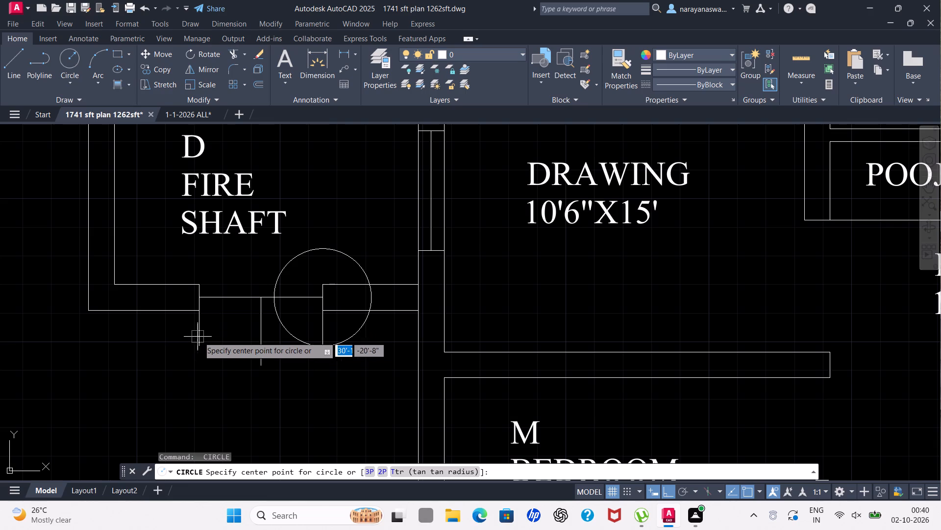
left_click(201, 298)
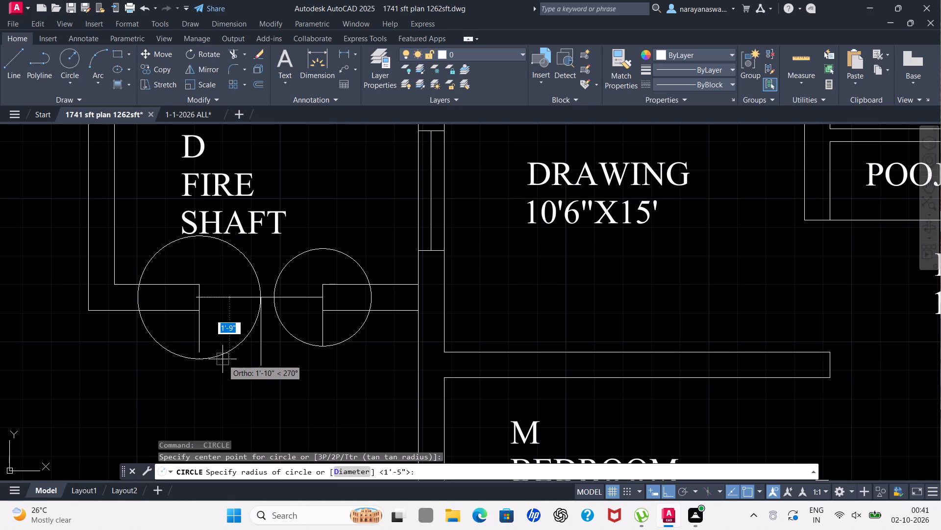
left_click(223, 359)
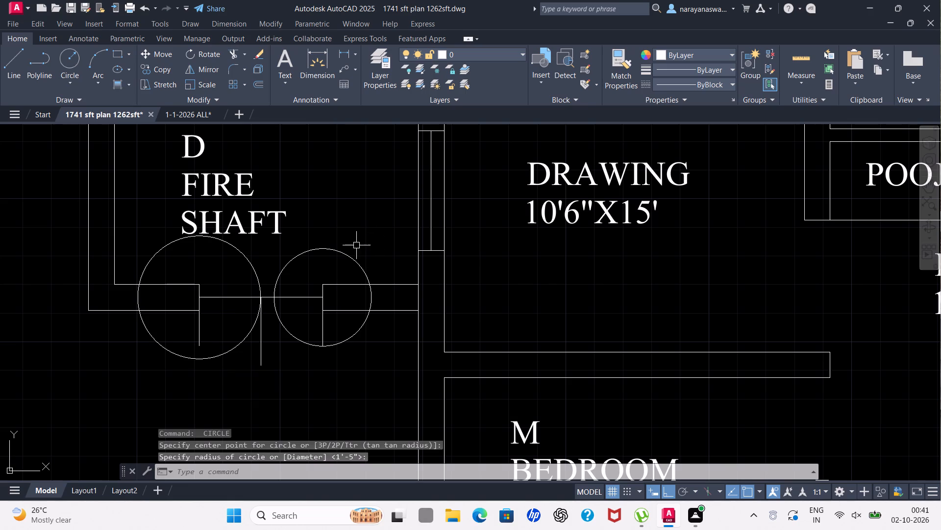
Delete the smaller circle centred on the fire shaft opening's jamb nearest the drawing room.
left_click(348, 254)
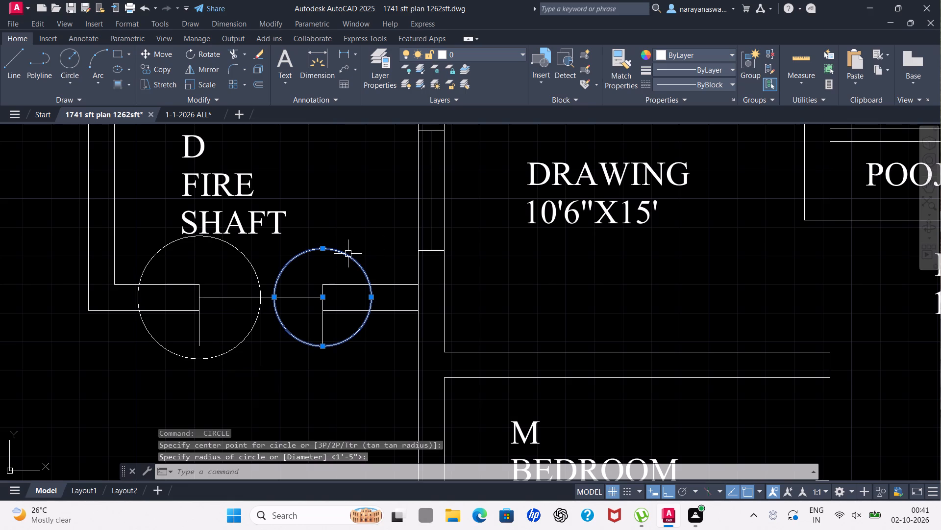
key("Delete")
key("space")
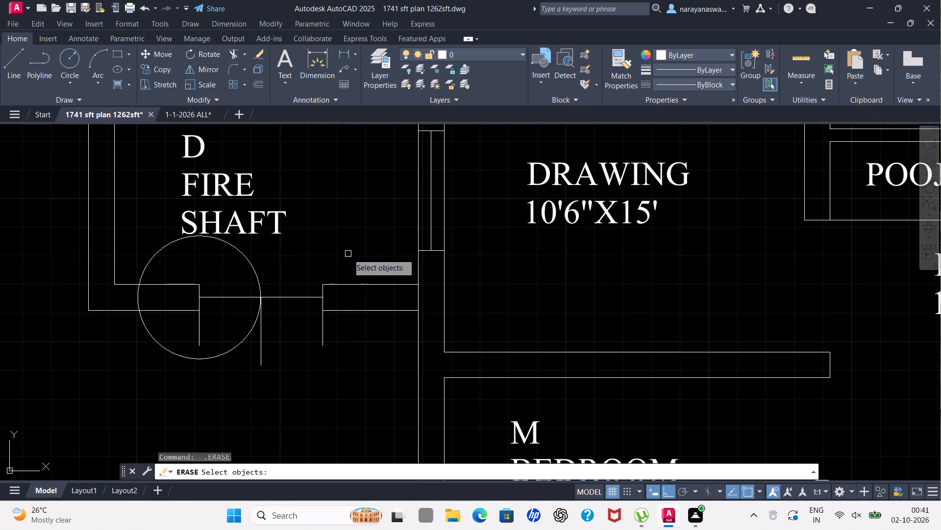
key("Escape")
Draw a circle of radius about 1'-9" centred where the door line meets the fire shaft opening's jamb nearest the drawing room.
left_click(81, 63)
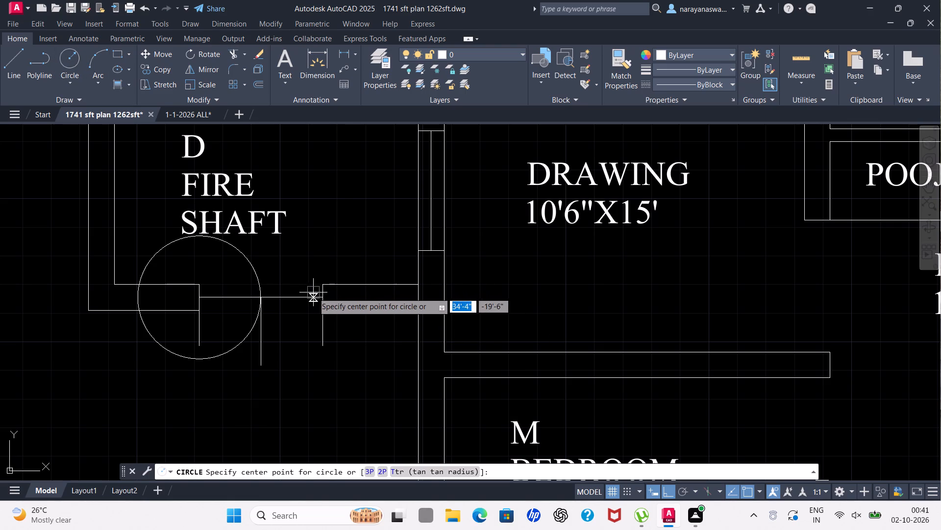
left_click_drag(322, 296, 326, 293)
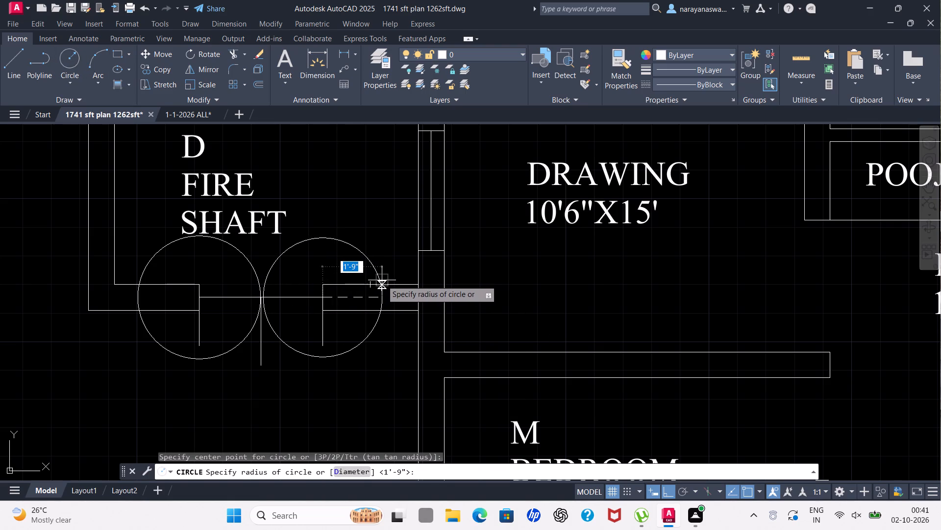
left_click(383, 279)
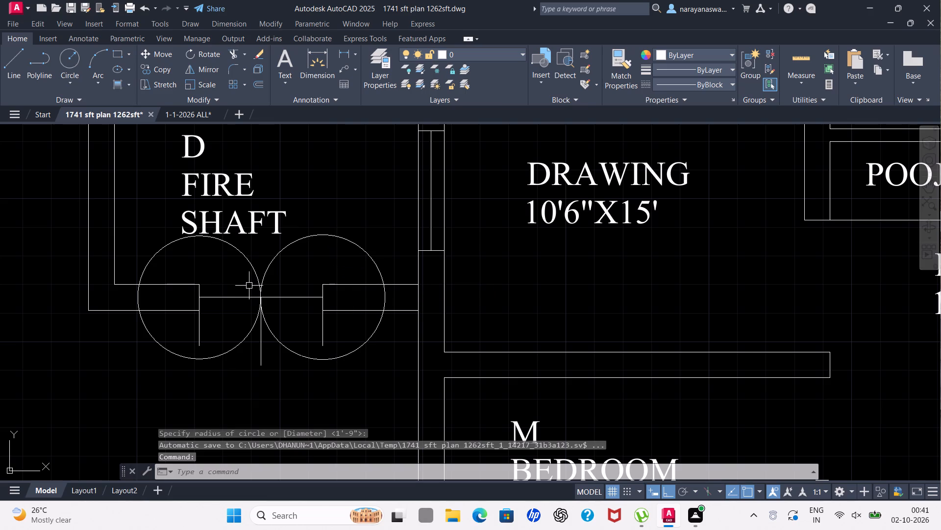
Extend both door leaf lines at the fire shaft opening to meet their circles.
type("EX")
key("Return")
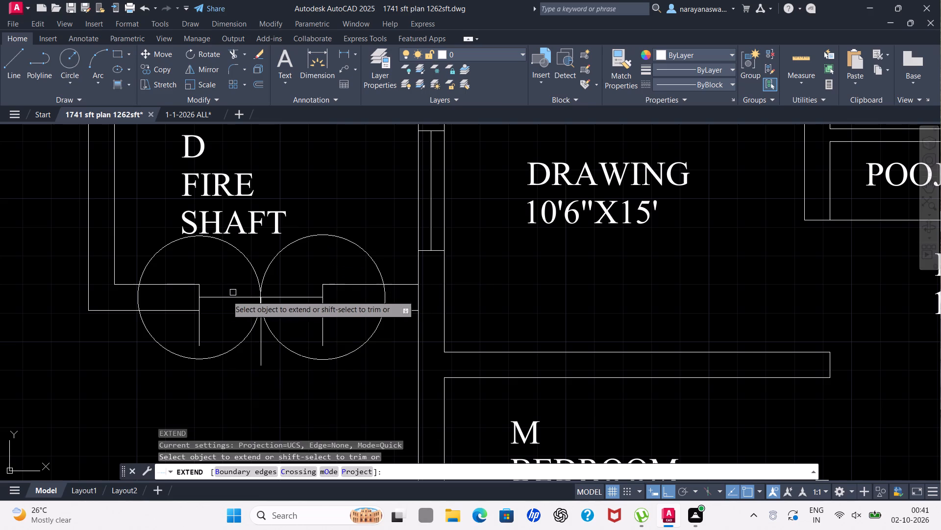
left_click(201, 335)
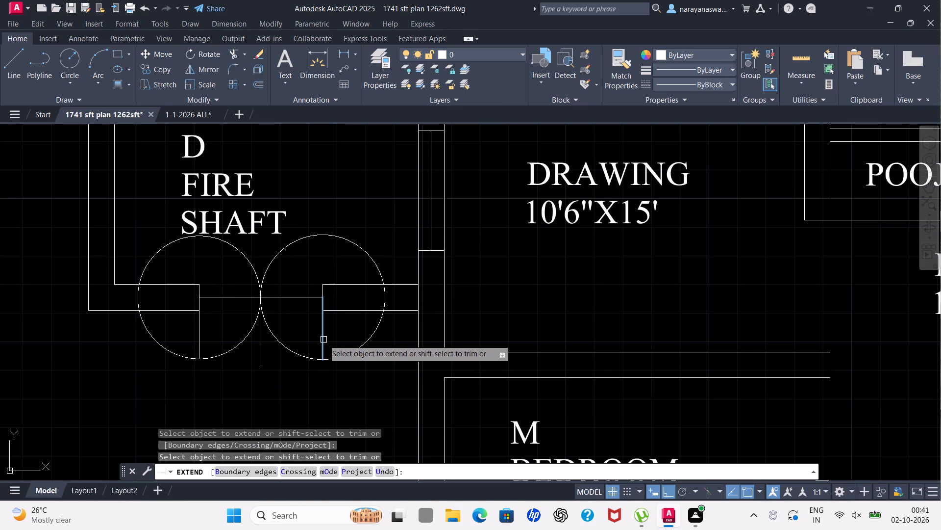
left_click(323, 340)
key("Escape")
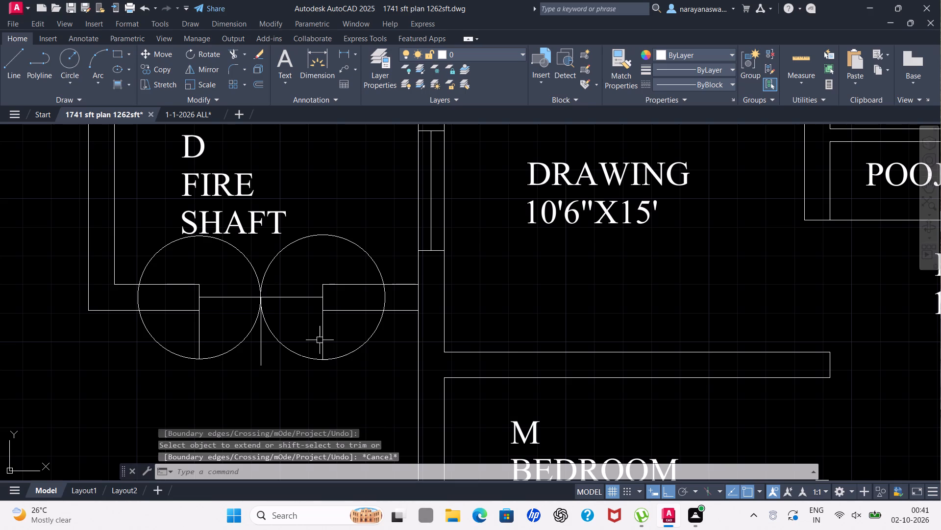
Trim both circles to quarter-circle door swings below the fire shaft door line, and cut off the excess centre line.
type("TR")
key("Return")
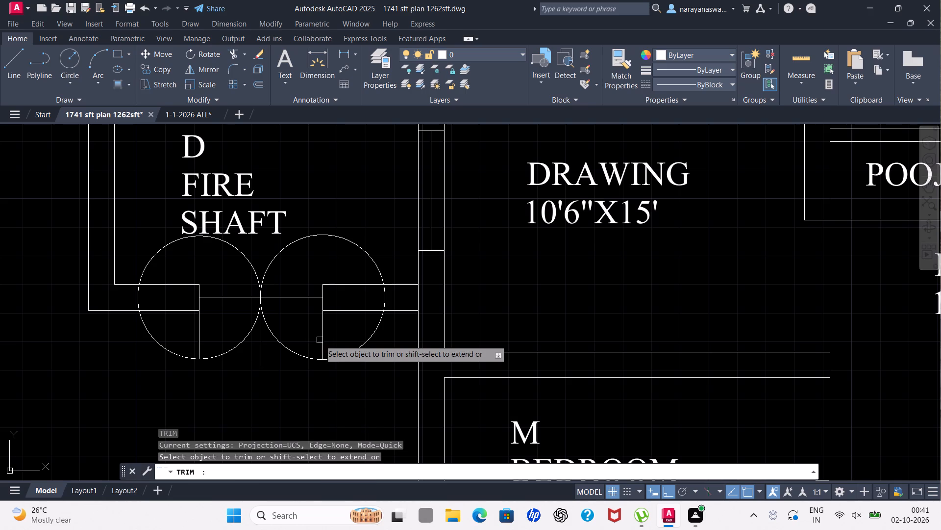
left_click(348, 236)
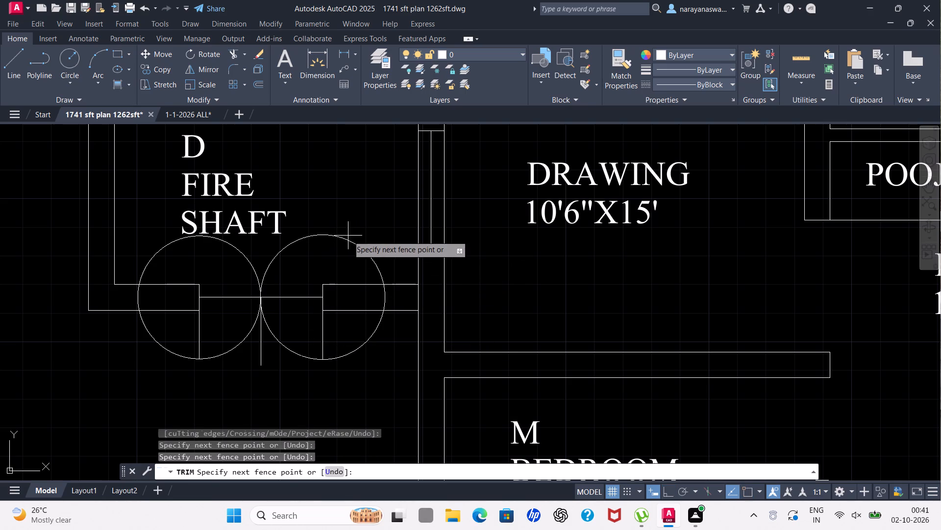
left_click(325, 248)
left_click_drag(257, 261, 244, 263)
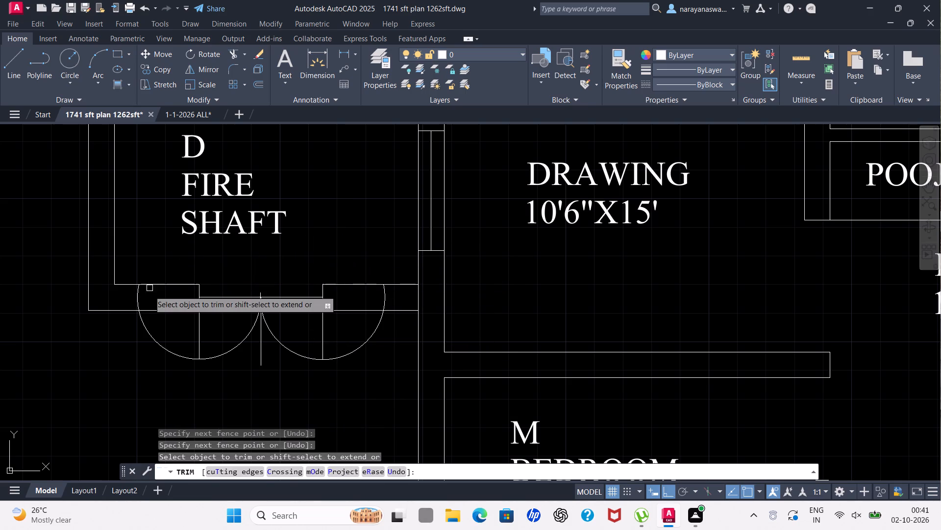
left_click(138, 295)
left_click_drag(180, 324, 140, 364)
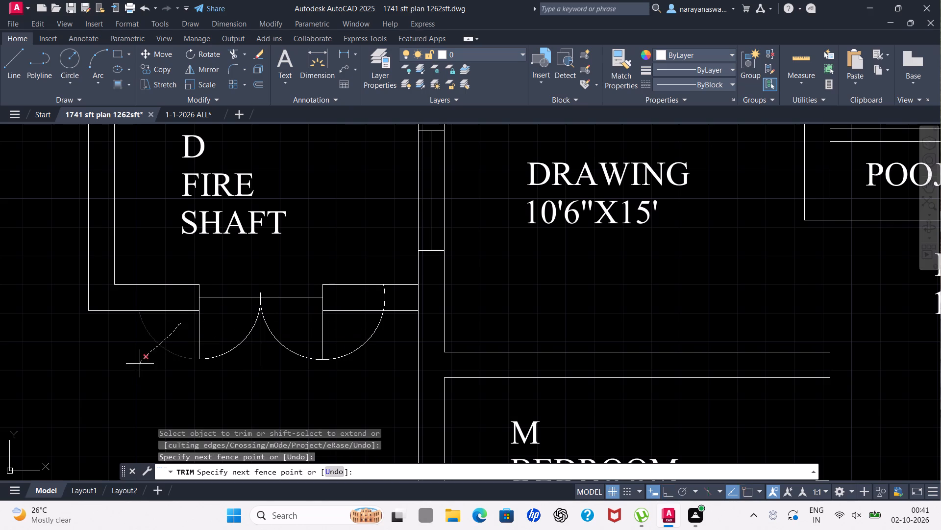
left_click_drag(140, 364, 135, 368)
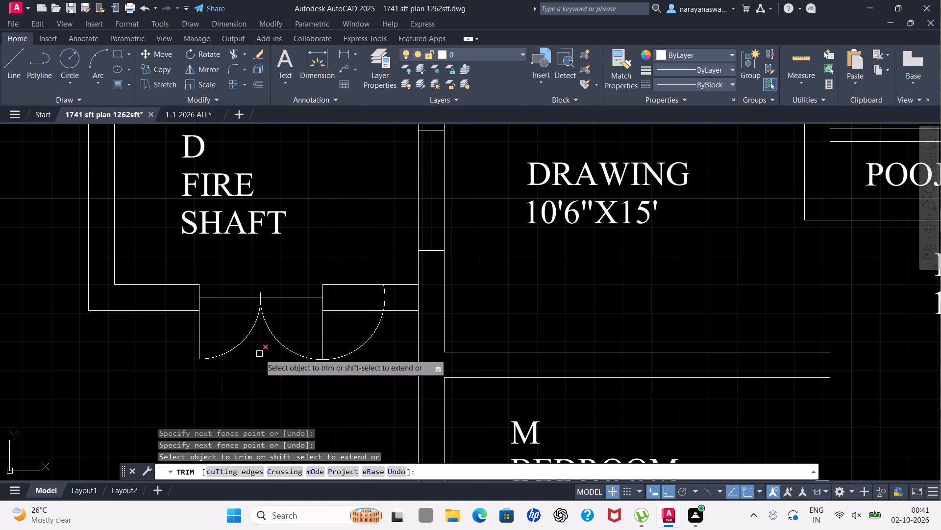
left_click(259, 353)
left_click(259, 343)
left_click(361, 349)
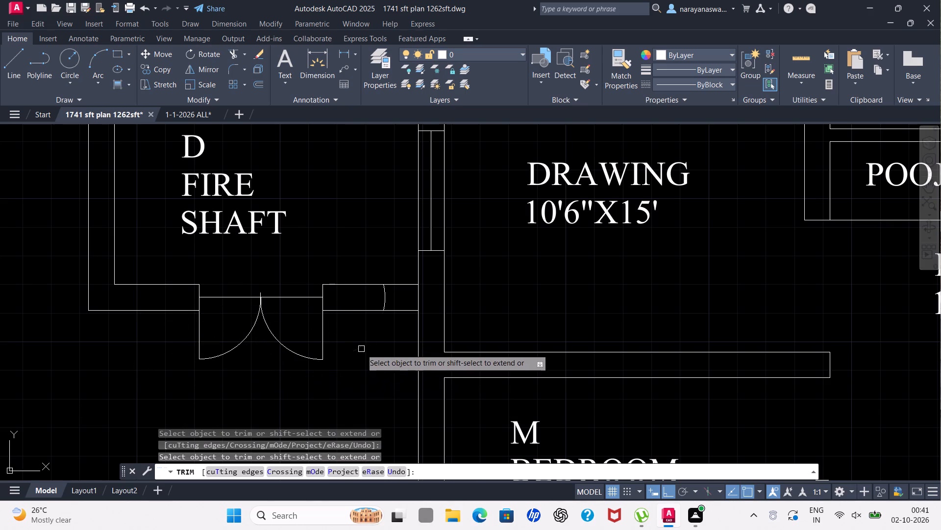
left_click(388, 301)
left_click(374, 300)
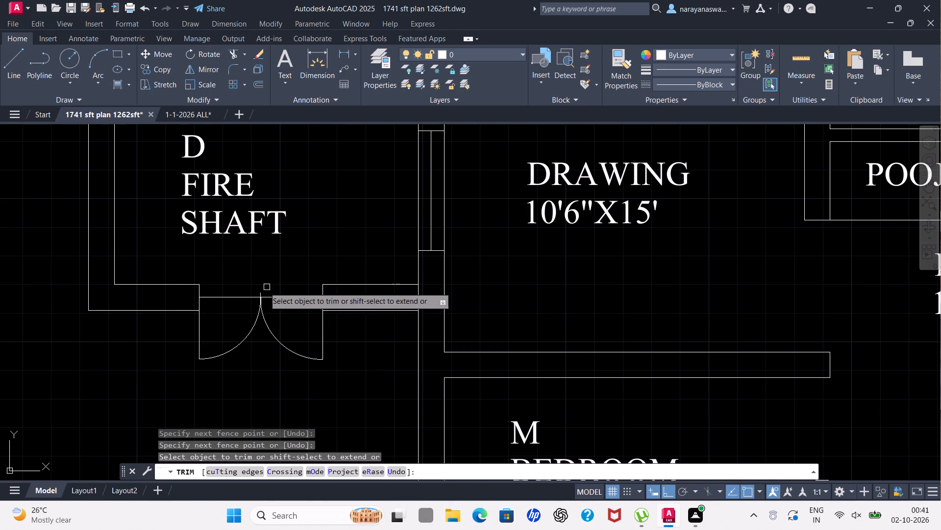
scroll(256, 289, "up", 5)
left_click_drag(273, 309, 434, 344)
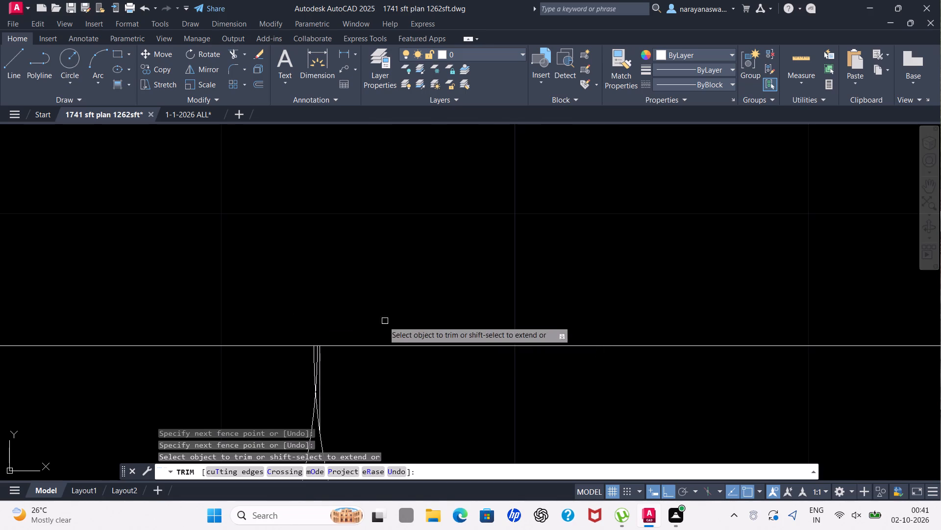
scroll(353, 389, "down", 3)
scroll(394, 323, "down", 3)
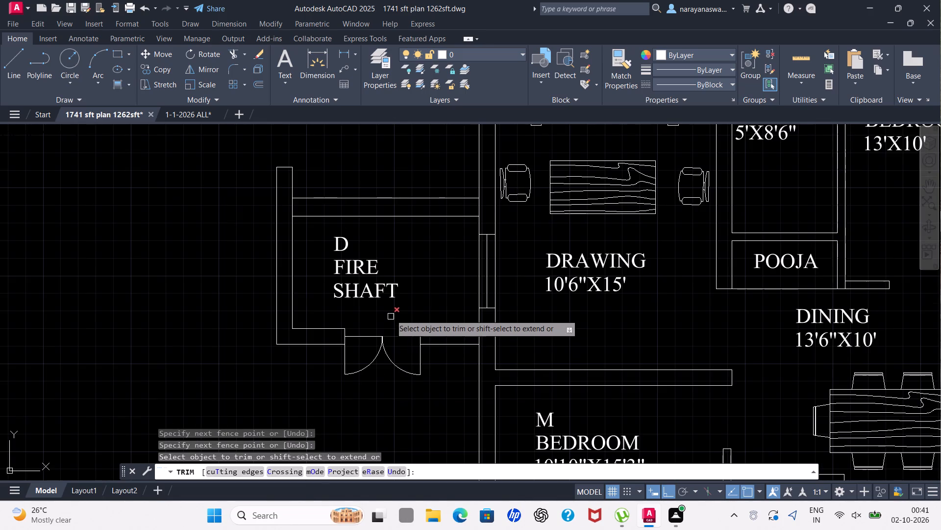
key("Escape")
Stretch the upper ends of the drawing-room-side swing arc and the short centre line to the other arc's end on the door line.
scroll(375, 349, "up", 4)
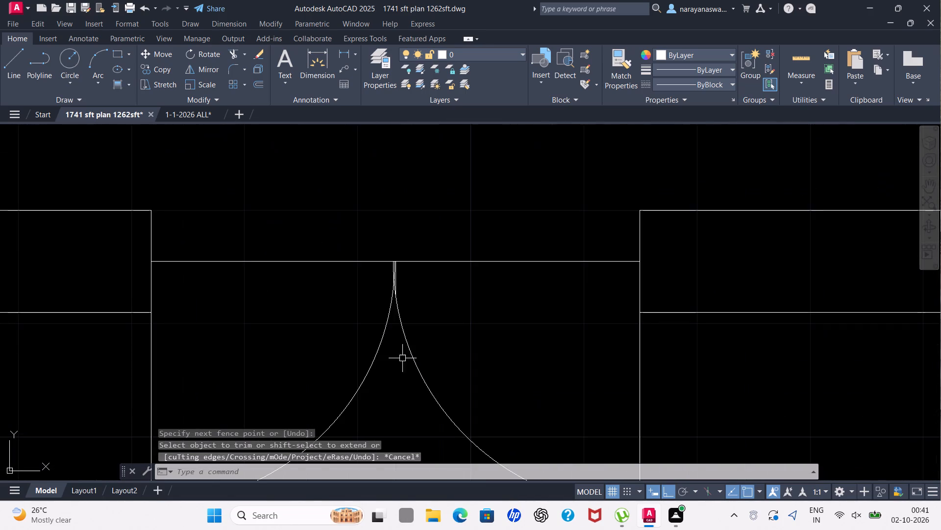
scroll(391, 291, "up", 4)
scroll(426, 242, "down", 2)
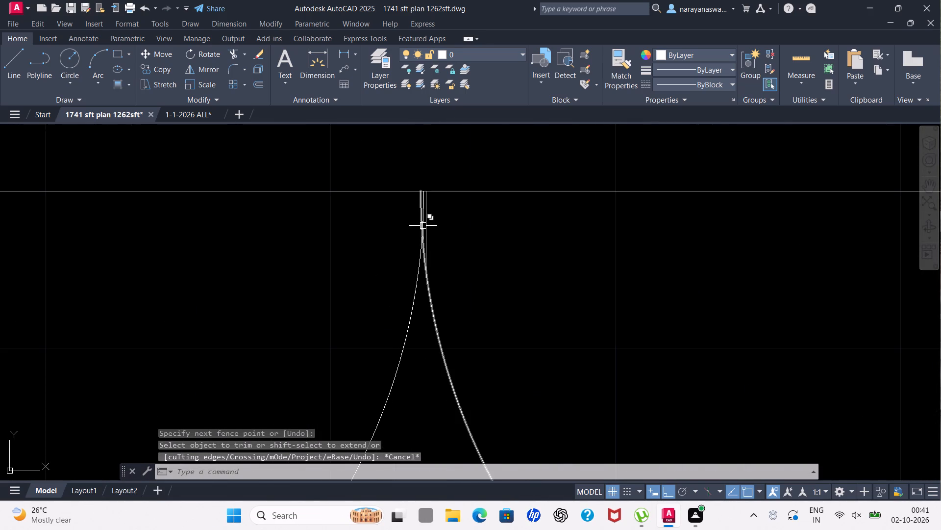
left_click(425, 224)
scroll(440, 221, "up", 3)
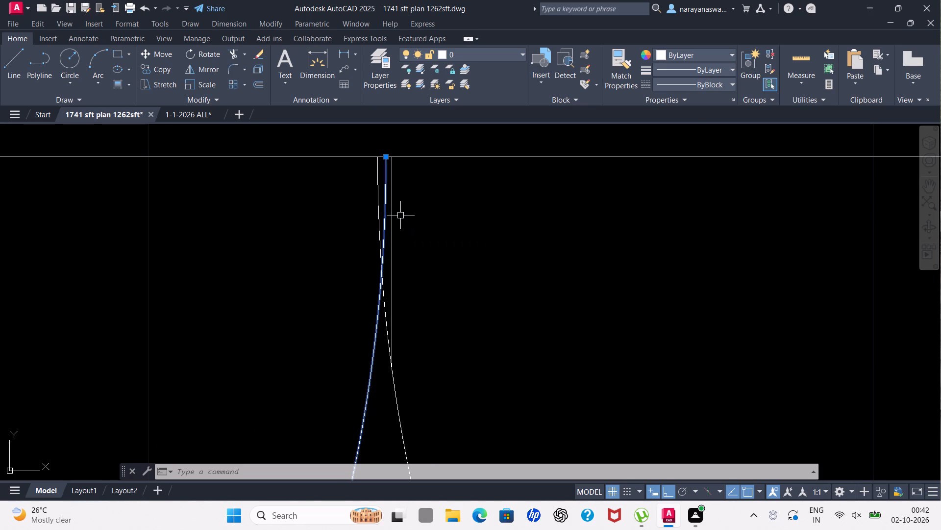
scroll(401, 215, "down", 1)
scroll(399, 214, "up", 2)
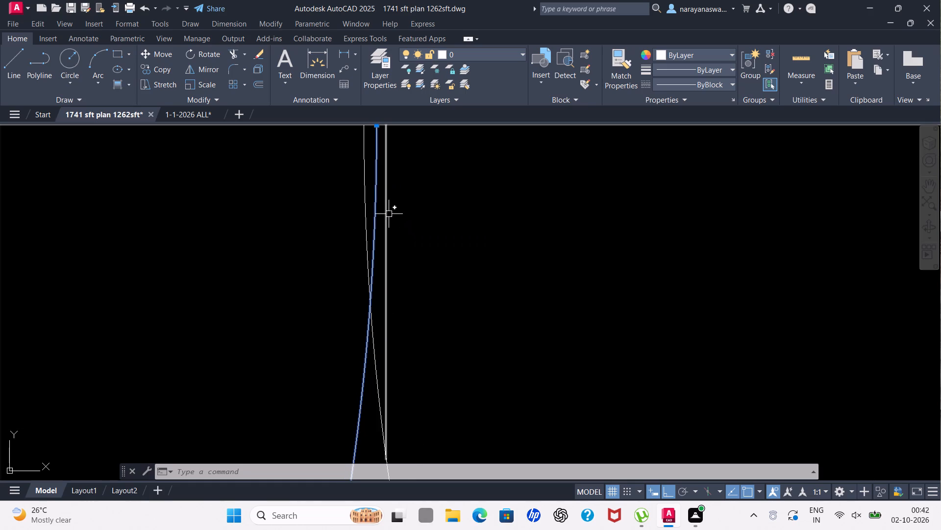
left_click(385, 218)
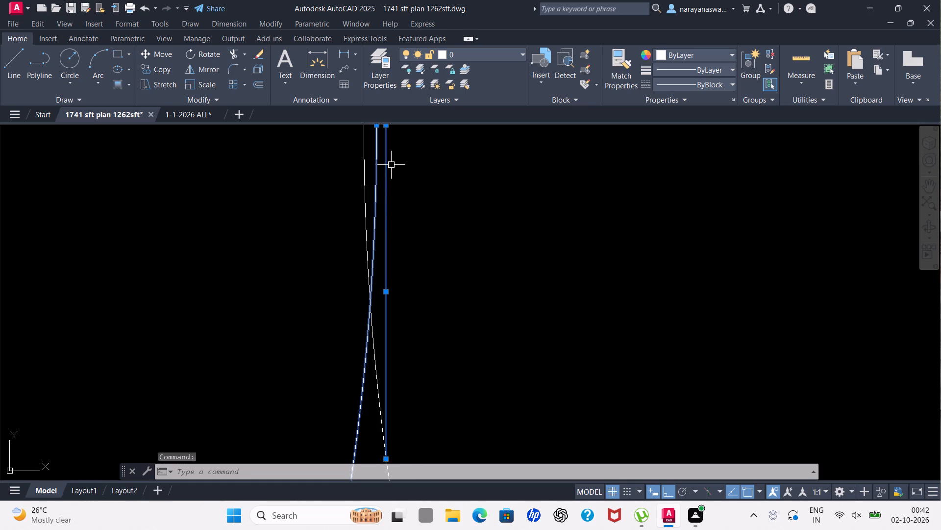
left_click(365, 146)
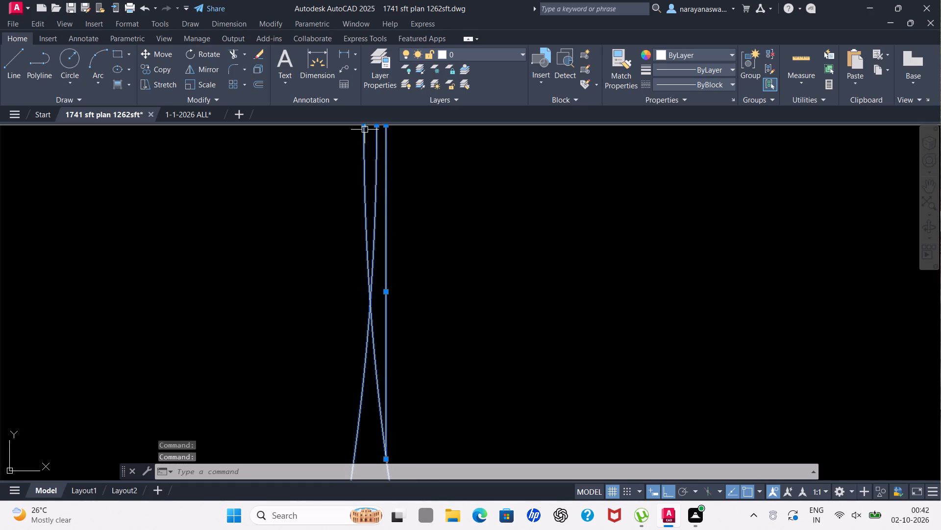
scroll(361, 133, "down", 3)
scroll(365, 126, "up", 4)
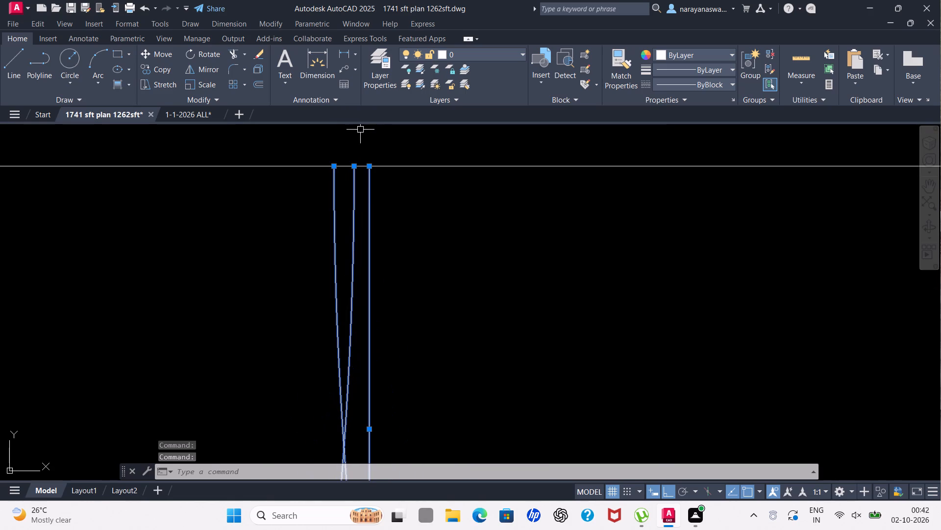
left_click_drag(336, 166, 353, 166)
left_click(353, 166)
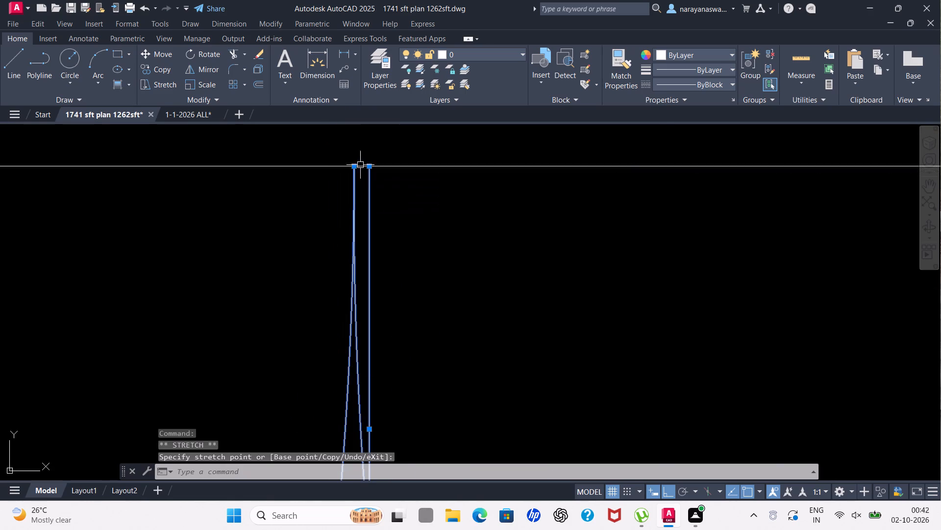
left_click(370, 169)
left_click_drag(370, 167, 359, 166)
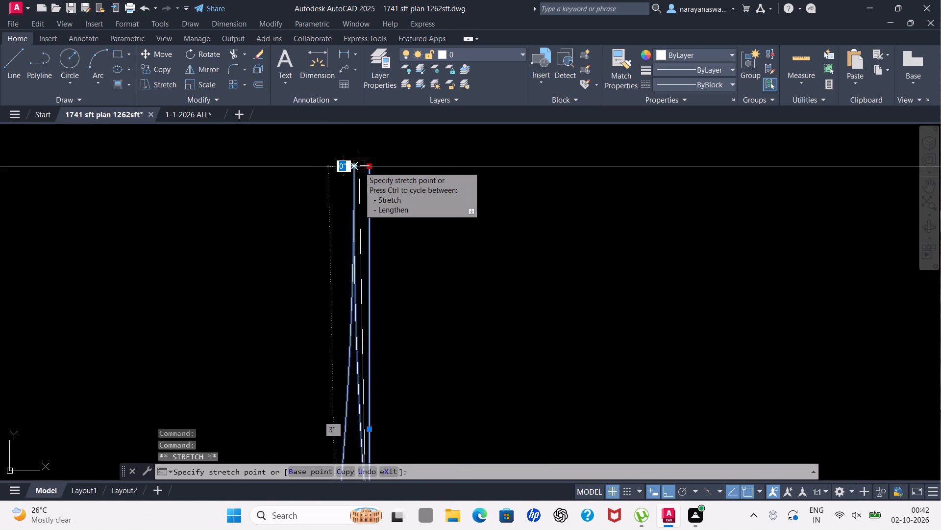
left_click(357, 166)
scroll(395, 169, "down", 5)
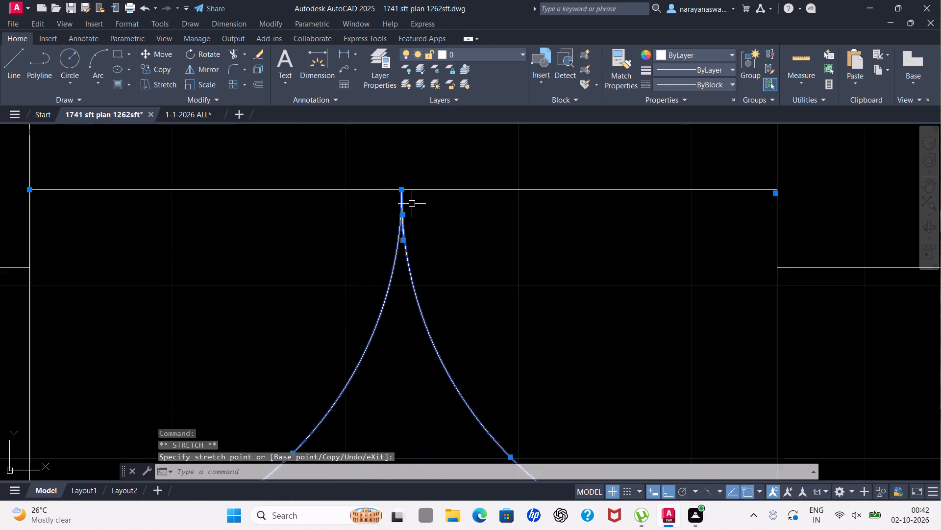
scroll(412, 204, "down", 1)
scroll(399, 232, "up", 3)
scroll(437, 166, "up", 1)
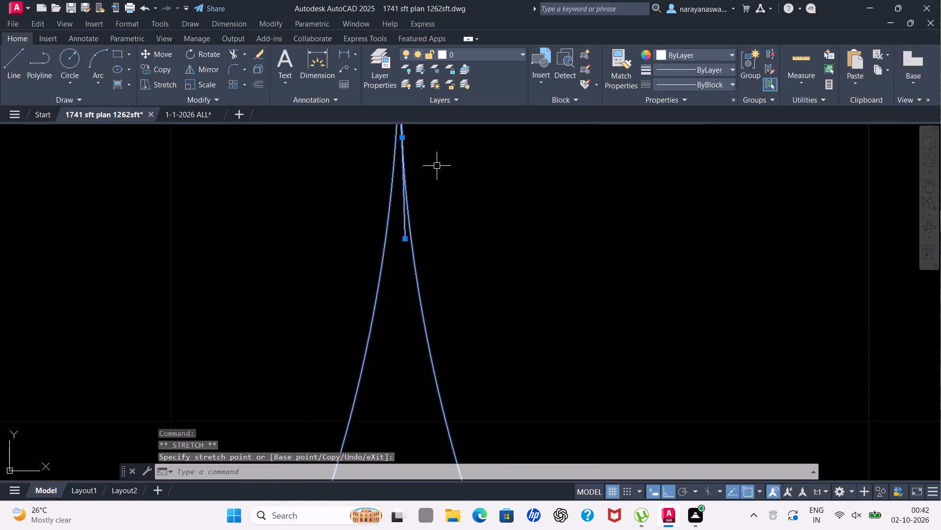
key("Escape")
Trim away the short centre line remnant between the fire shaft's two door swing arcs.
scroll(409, 225, "up", 2)
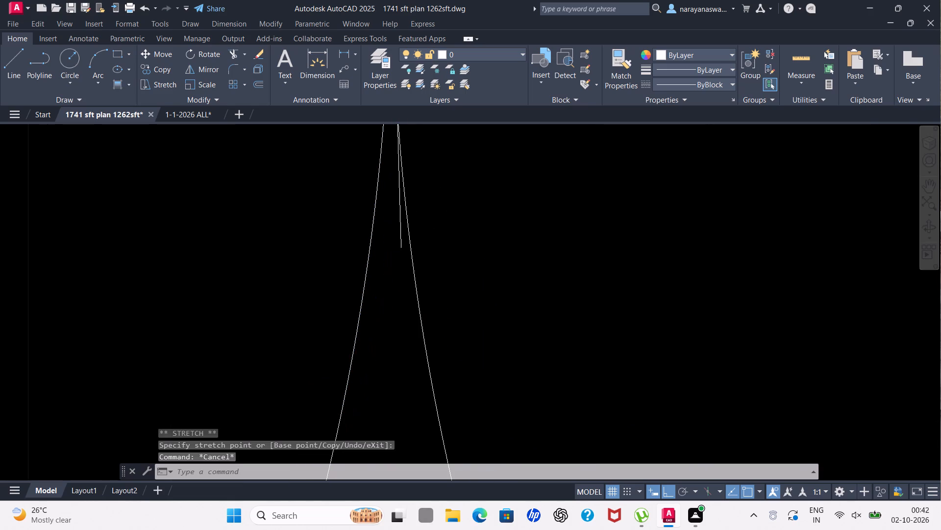
type("TR")
key("Return")
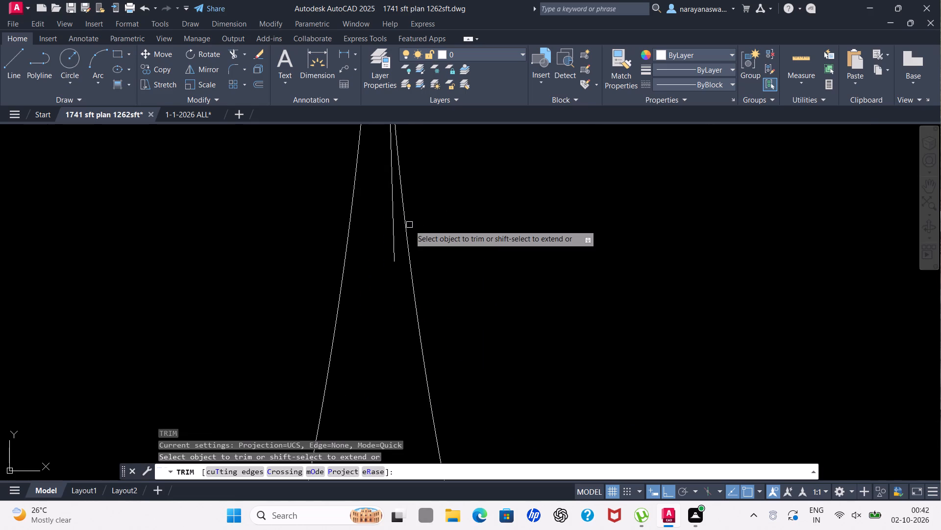
left_click(394, 235)
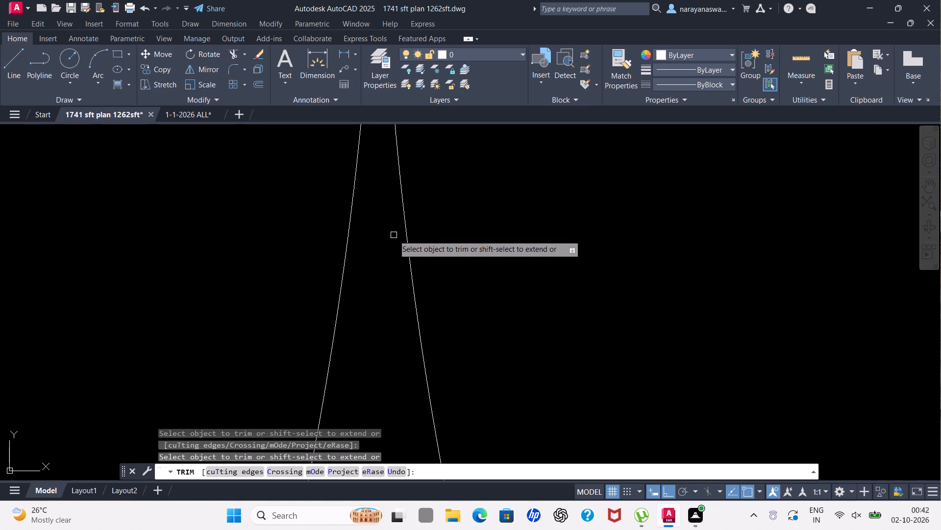
key("Escape")
Set the current linetype to HIDDEN2.
scroll(401, 243, "down", 6)
scroll(471, 198, "down", 3)
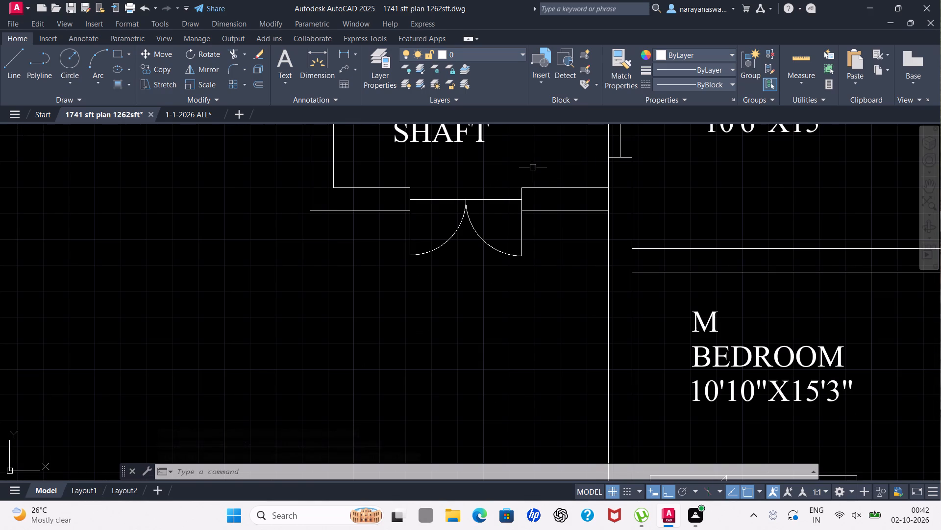
scroll(534, 167, "down", 2)
scroll(486, 160, "up", 3)
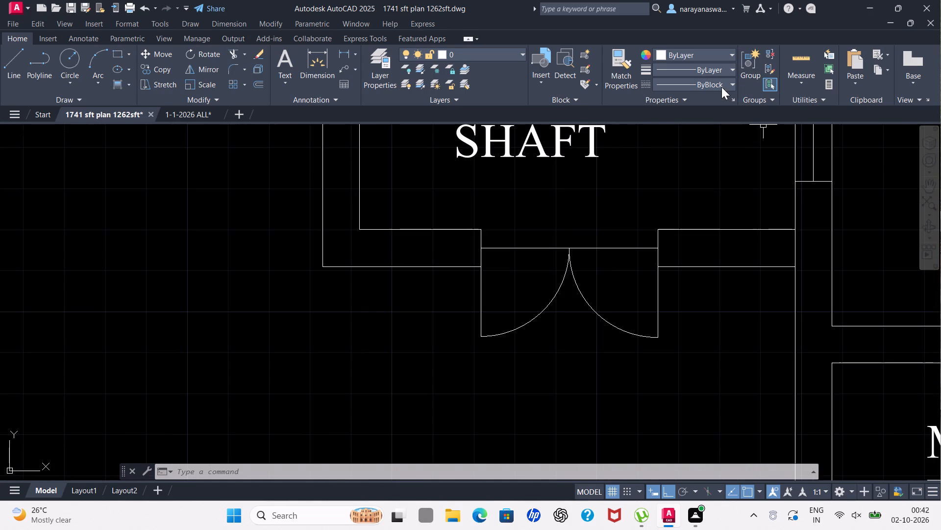
left_click(730, 84)
left_click(689, 139)
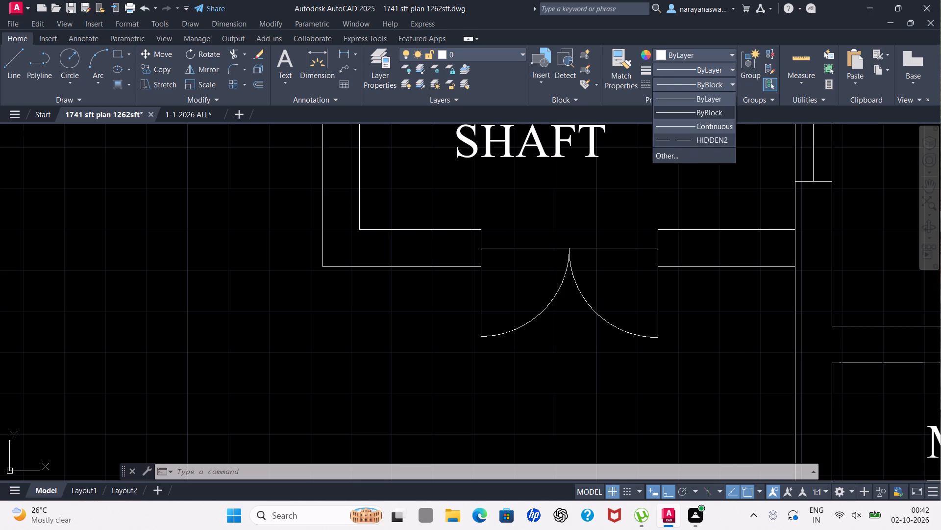
Draw a HIDDEN2 line across the fire shaft's door opening, joining the inner wall corners above the double door.
left_click_drag(11, 56, 37, 58)
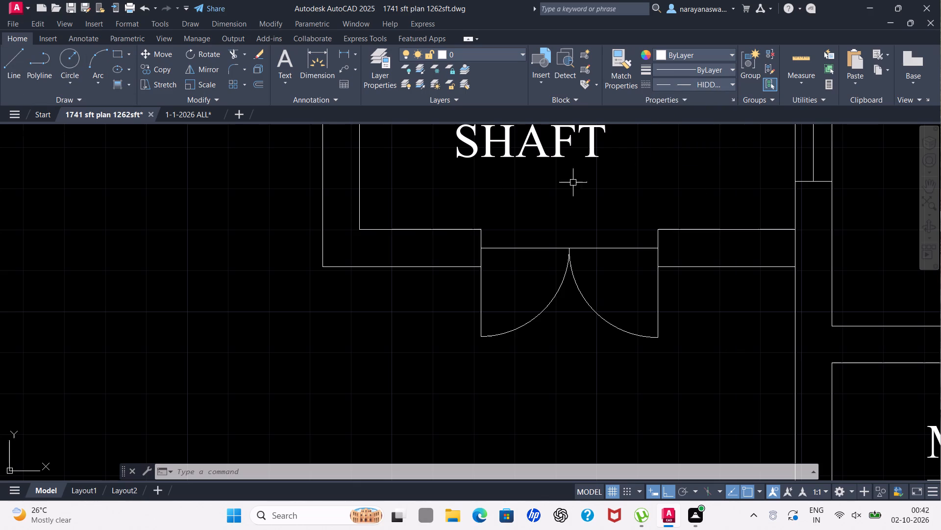
left_click_drag(14, 58, 24, 57)
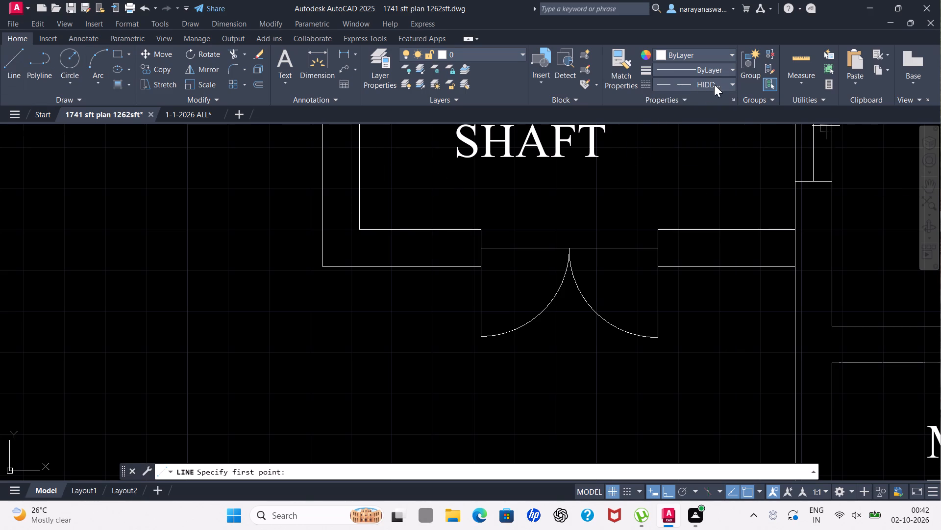
left_click(732, 81)
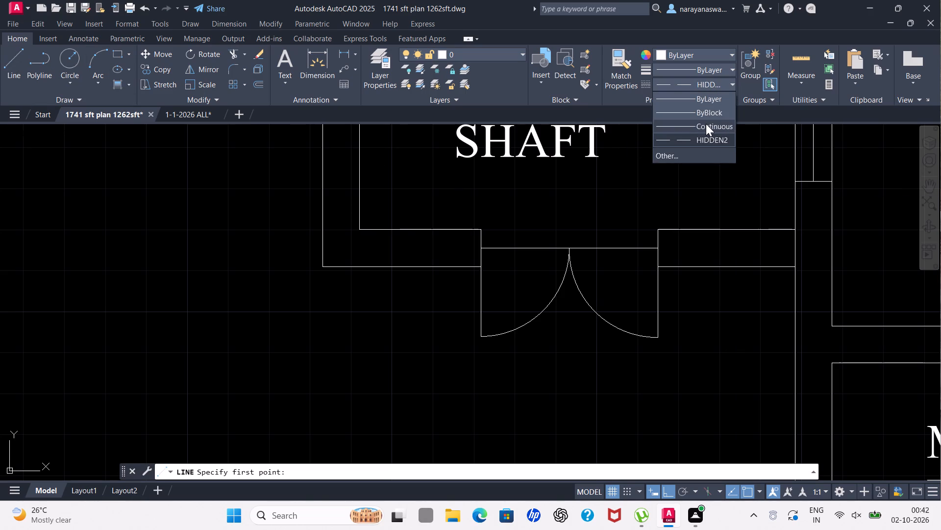
left_click(700, 137)
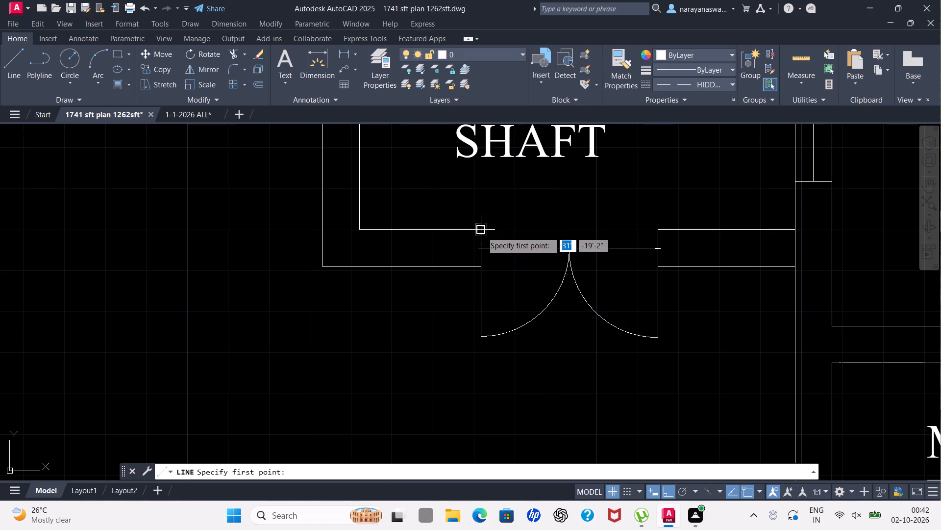
left_click_drag(481, 231, 518, 231)
left_click(657, 226)
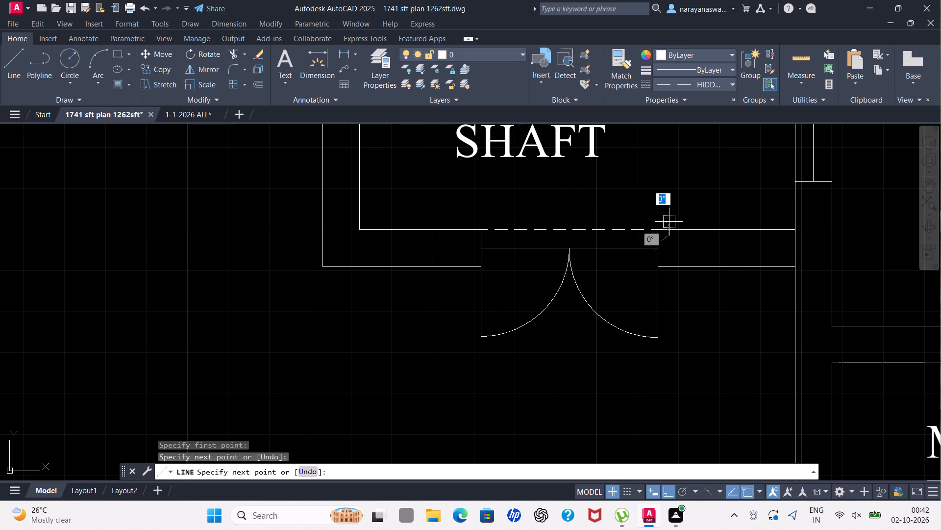
key("Escape")
Examine the fire shaft door and both floor plans for details still missing or left over.
scroll(672, 215, "down", 3)
scroll(685, 204, "up", 3)
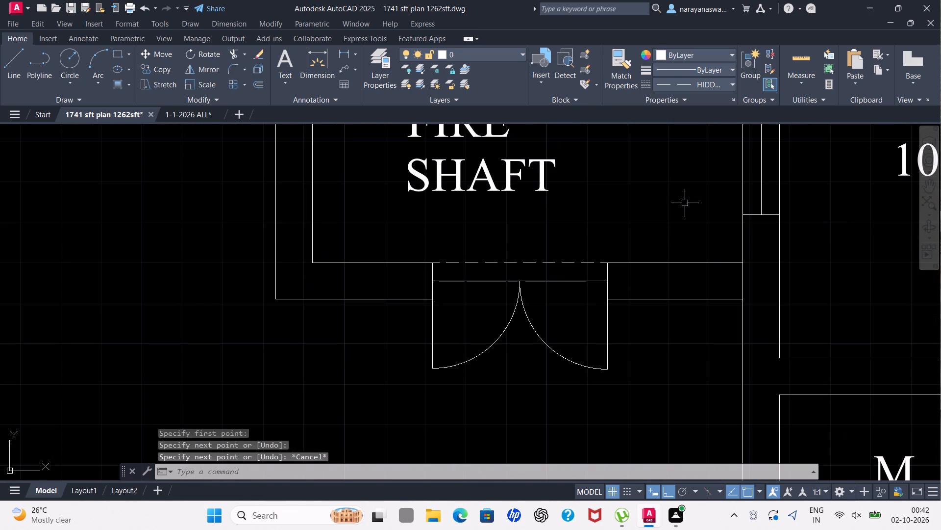
scroll(671, 218, "down", 1)
scroll(671, 220, "up", 1)
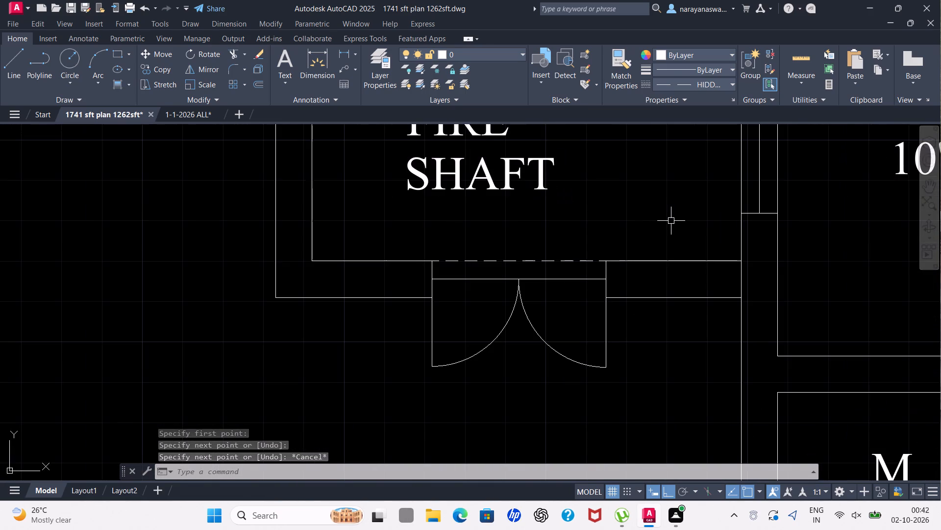
scroll(673, 220, "down", 2)
scroll(675, 220, "up", 2)
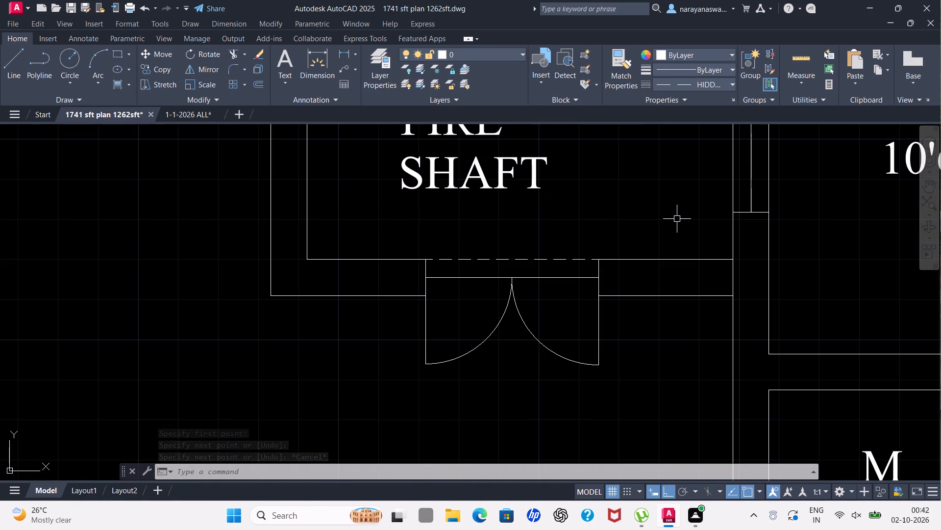
scroll(677, 218, "down", 2)
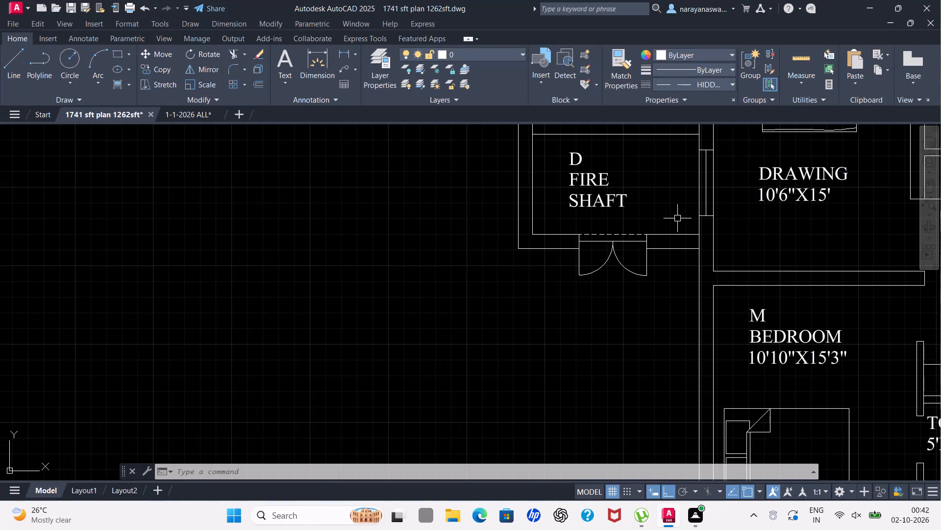
scroll(701, 207, "up", 1)
scroll(739, 252, "down", 2)
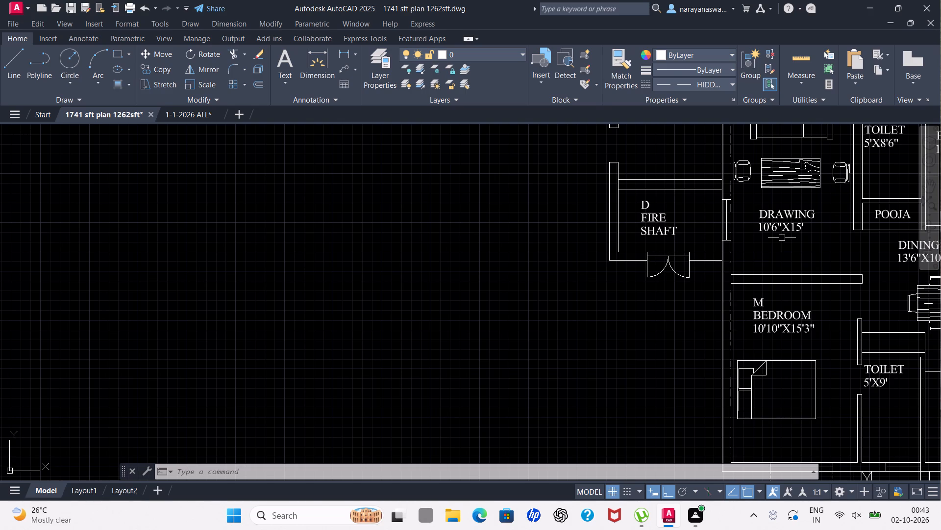
scroll(733, 263, "down", 4)
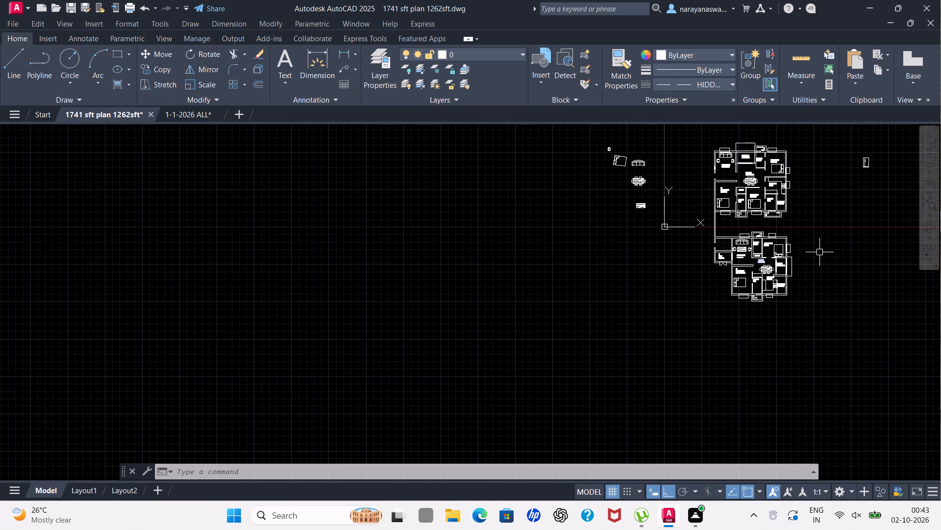
scroll(841, 244, "up", 3)
scroll(771, 266, "down", 4)
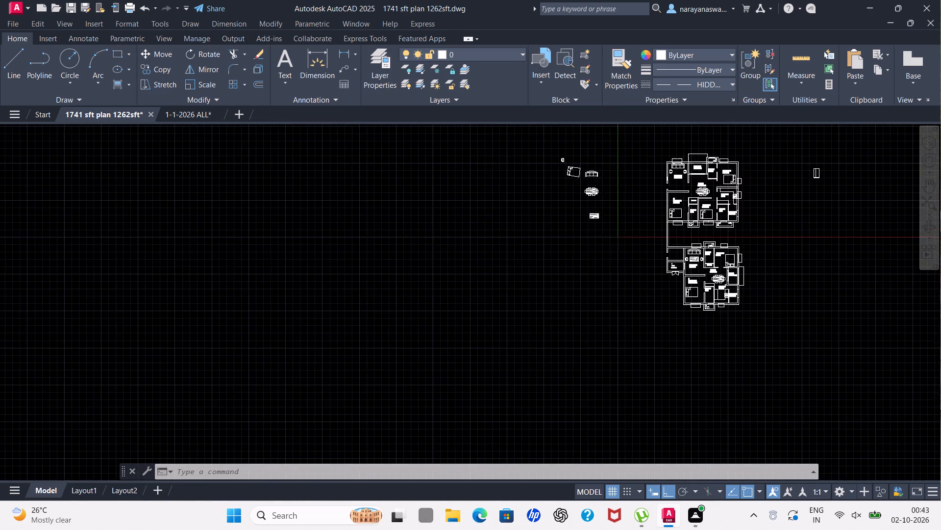
scroll(763, 211, "up", 2)
scroll(687, 271, "up", 2)
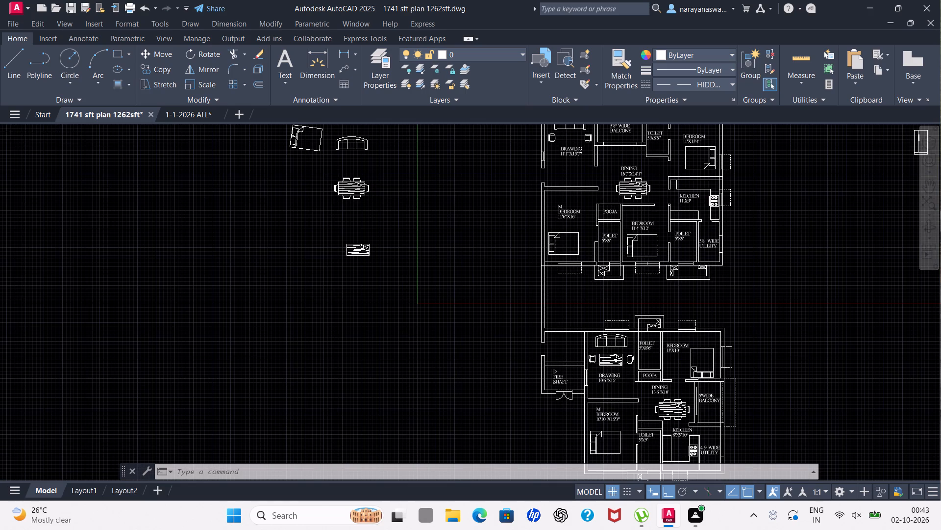
scroll(661, 243, "up", 1)
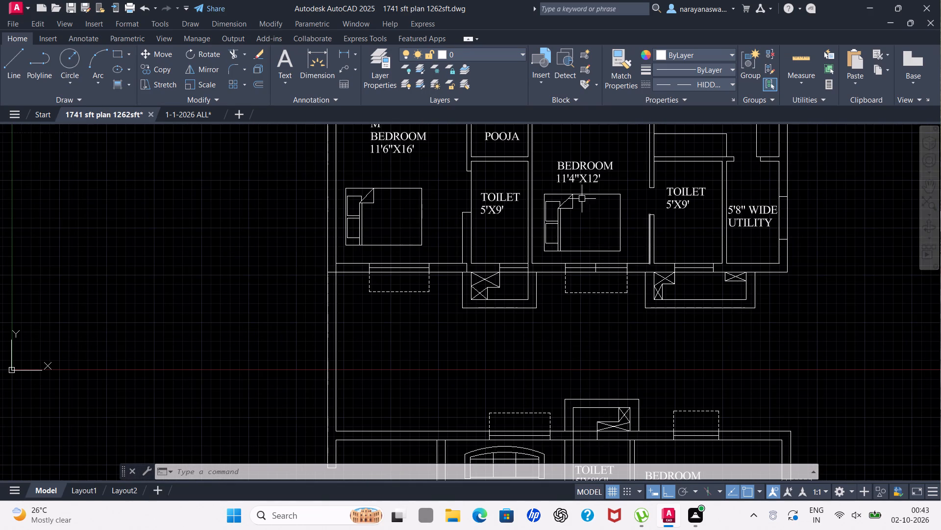
scroll(438, 256, "down", 1)
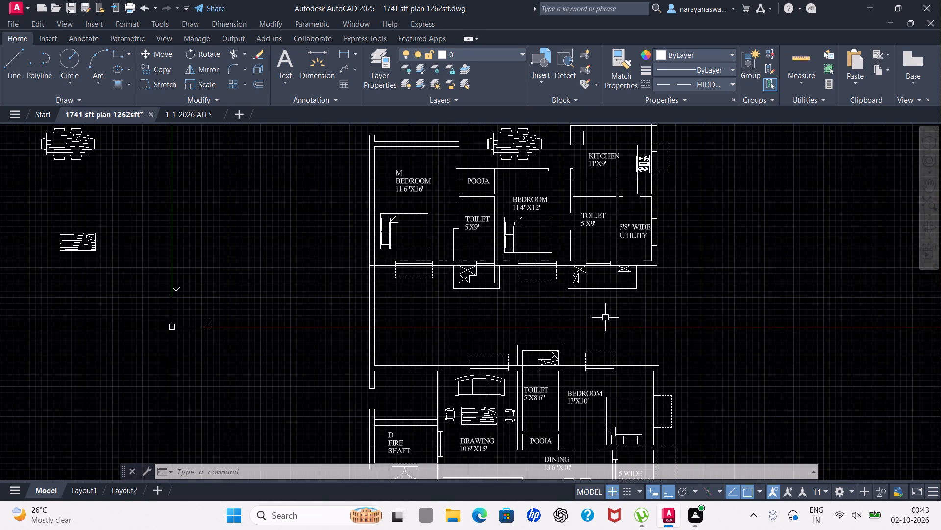
Delete the loose furniture and fixture blocks lying outside the floor plans on both sides.
scroll(605, 318, "down", 1)
scroll(469, 265, "down", 1)
scroll(505, 324, "up", 1)
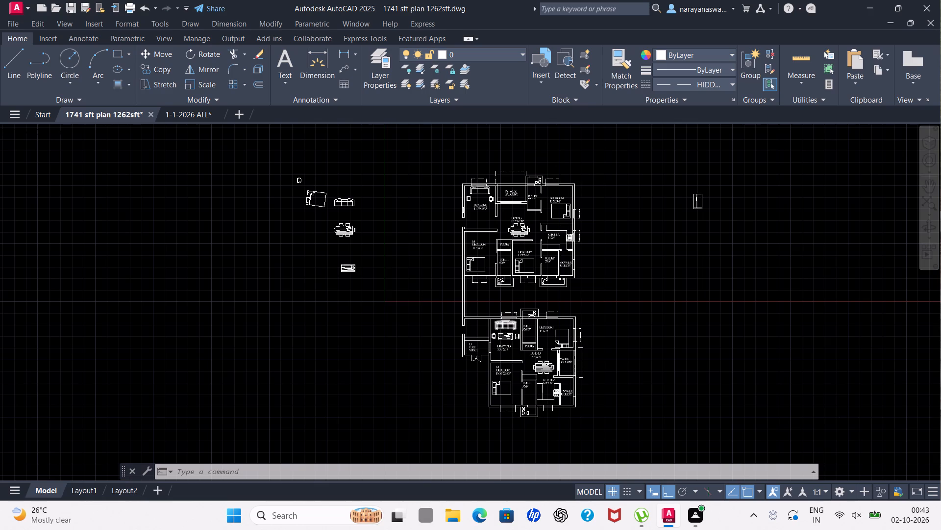
scroll(380, 264, "down", 1)
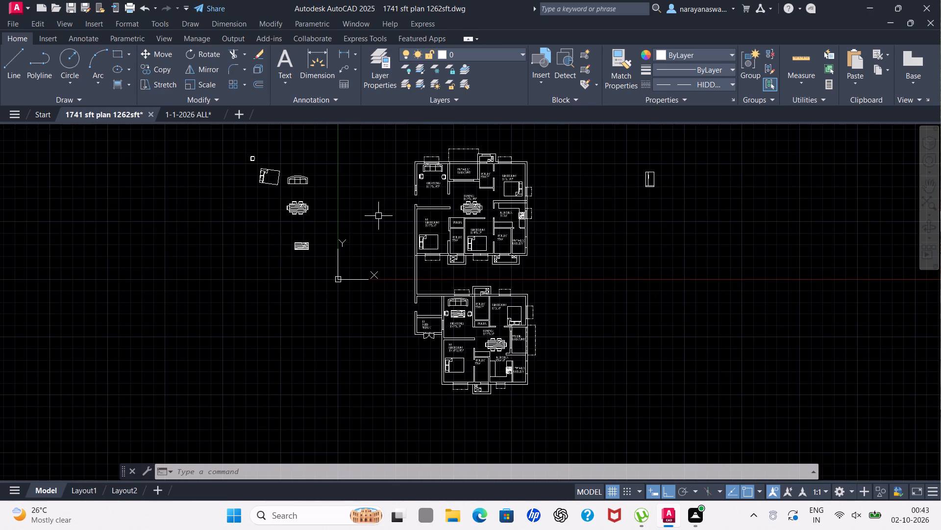
left_click_drag(358, 153, 338, 145)
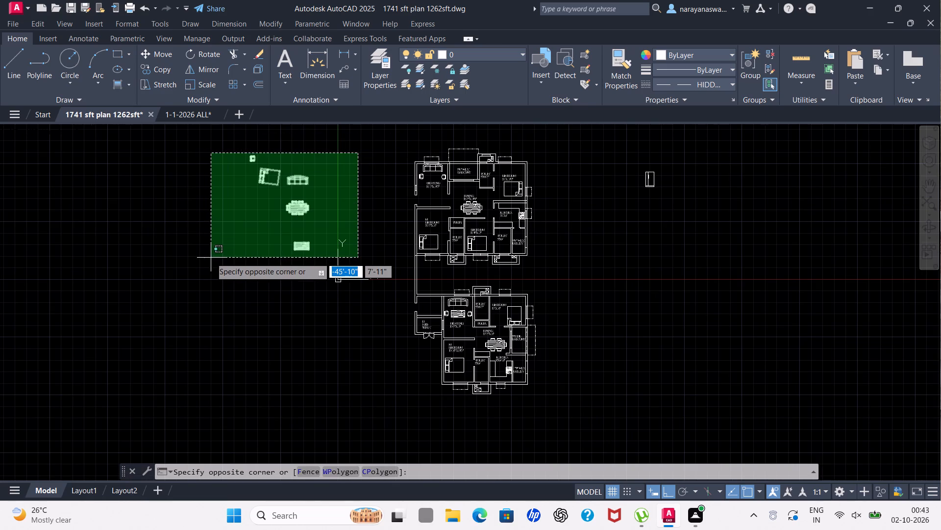
left_click(211, 258)
left_click(719, 146)
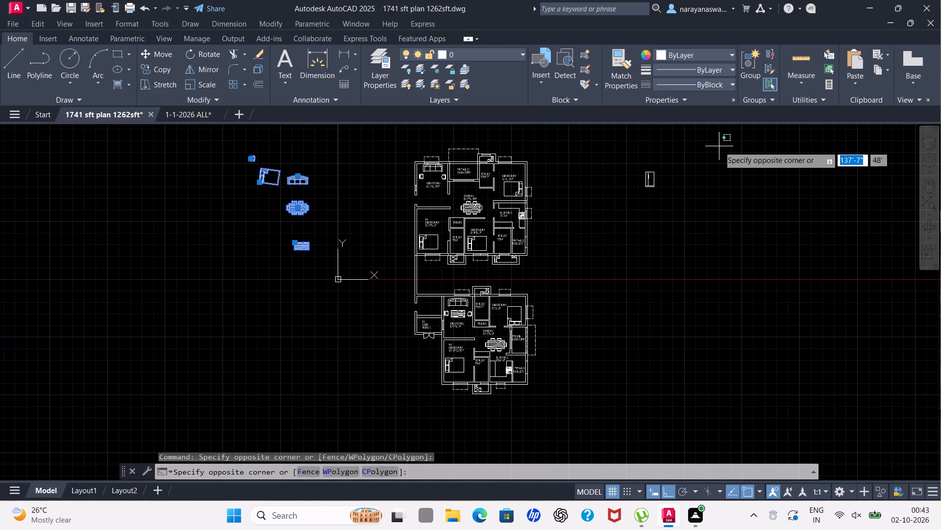
key("Delete")
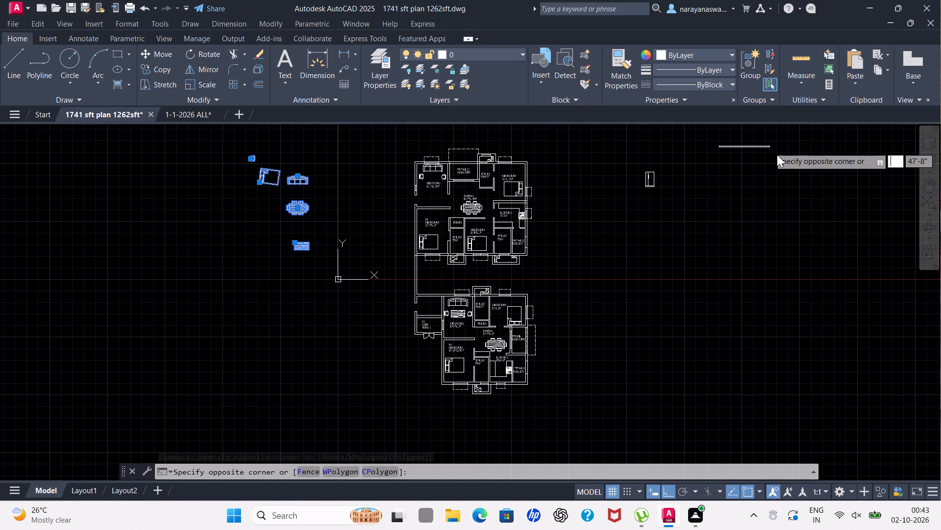
key("Escape")
left_click_drag(674, 147, 669, 153)
left_click(625, 239)
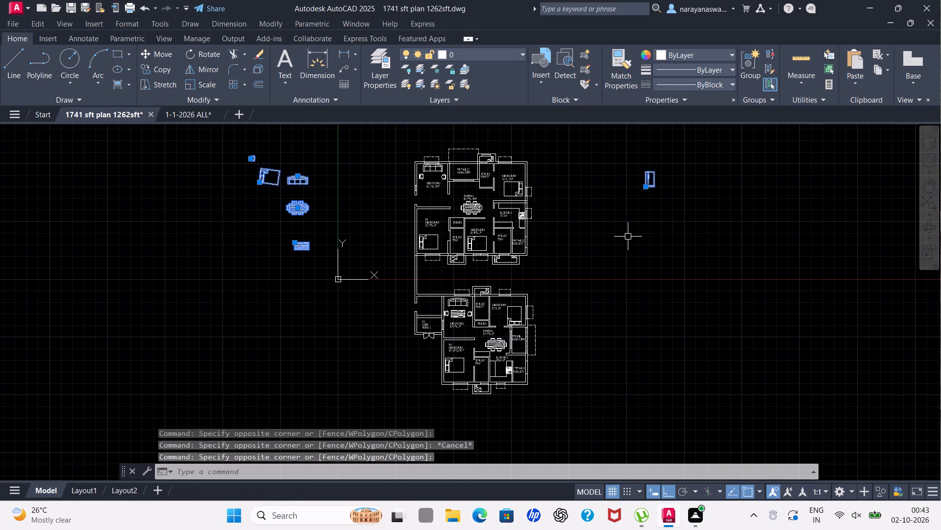
key("Delete")
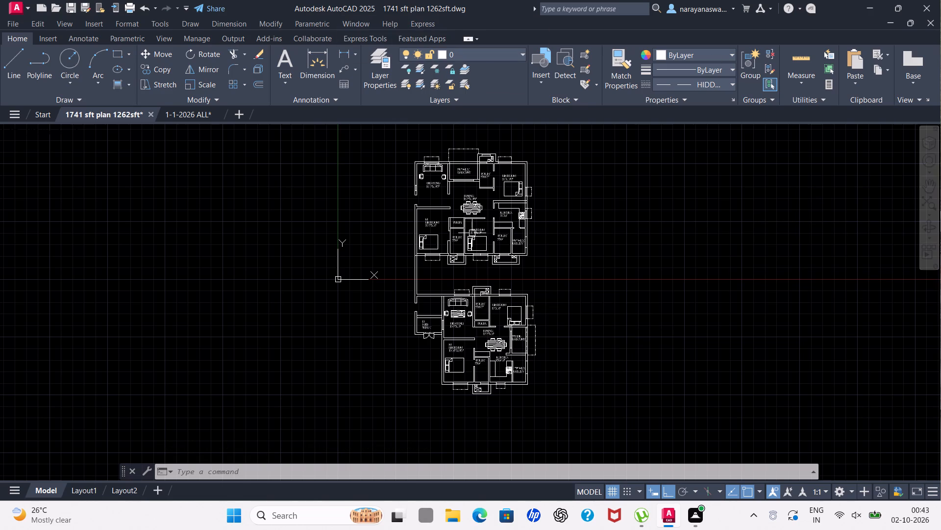
In the upper plan, draw a HIDDEN2 line from the drawing-room face of the drawing/dining wall end to the master bedroom wall.
scroll(476, 185, "up", 3)
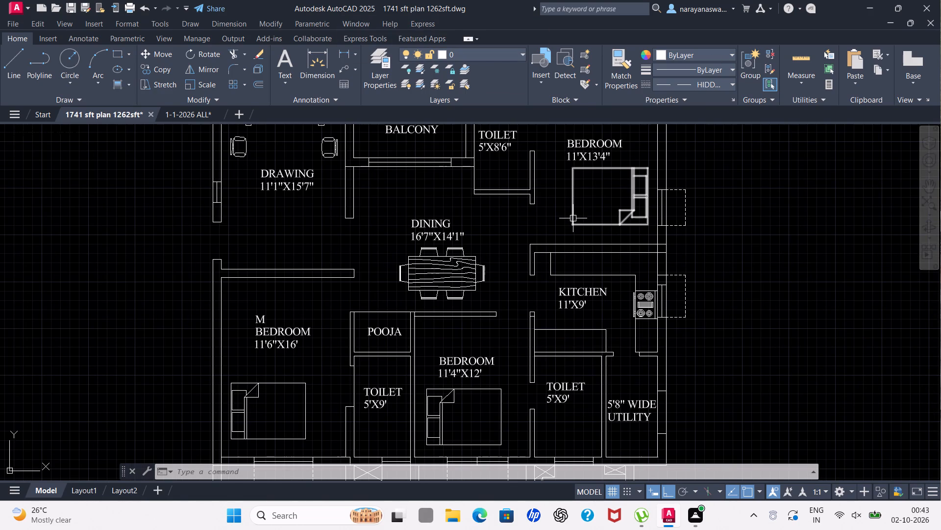
scroll(573, 219, "down", 2)
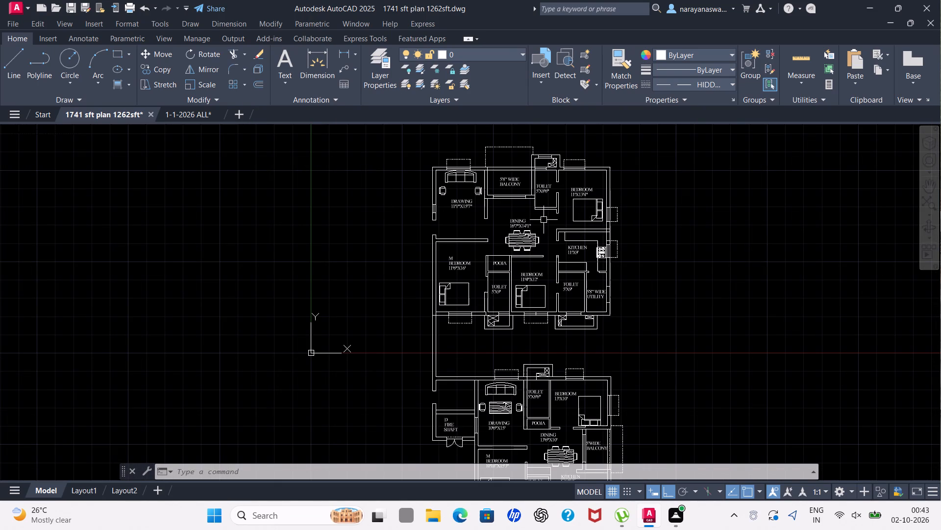
scroll(544, 220, "up", 1)
scroll(505, 287, "up", 2)
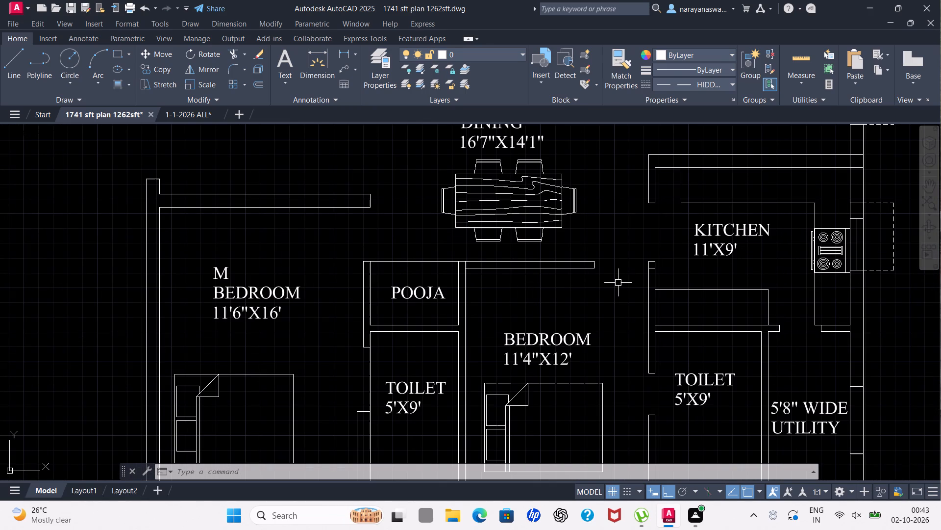
scroll(608, 284, "down", 2)
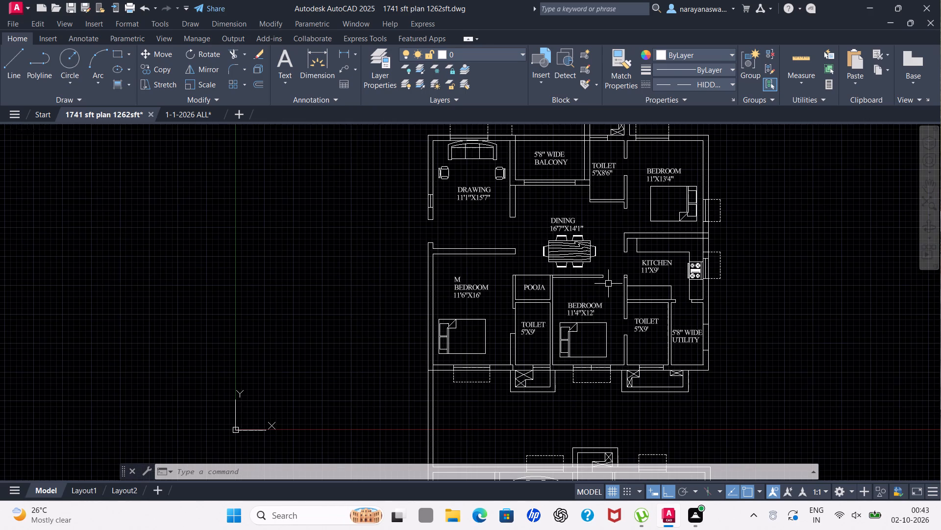
scroll(608, 284, "down", 2)
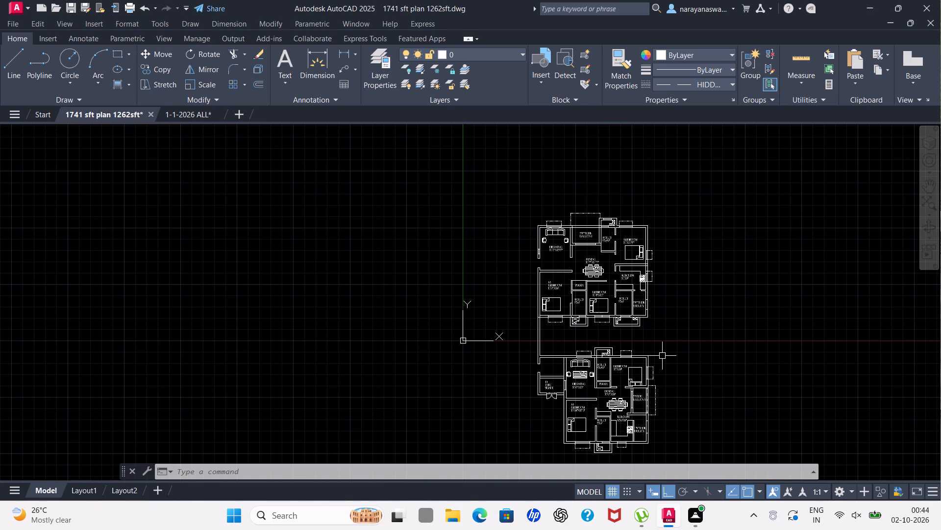
left_click(731, 80)
left_click(698, 137)
scroll(568, 273, "up", 2)
left_click_drag(9, 57, 20, 57)
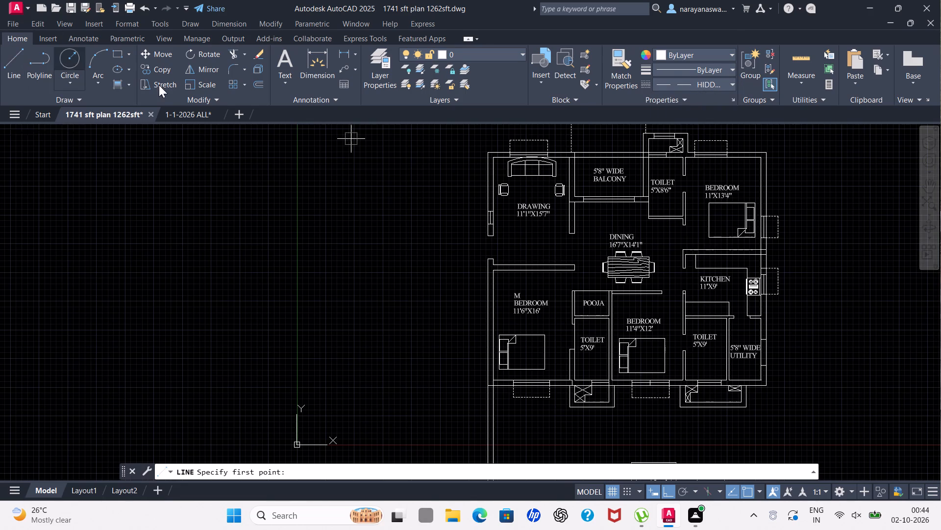
scroll(576, 256, "up", 2)
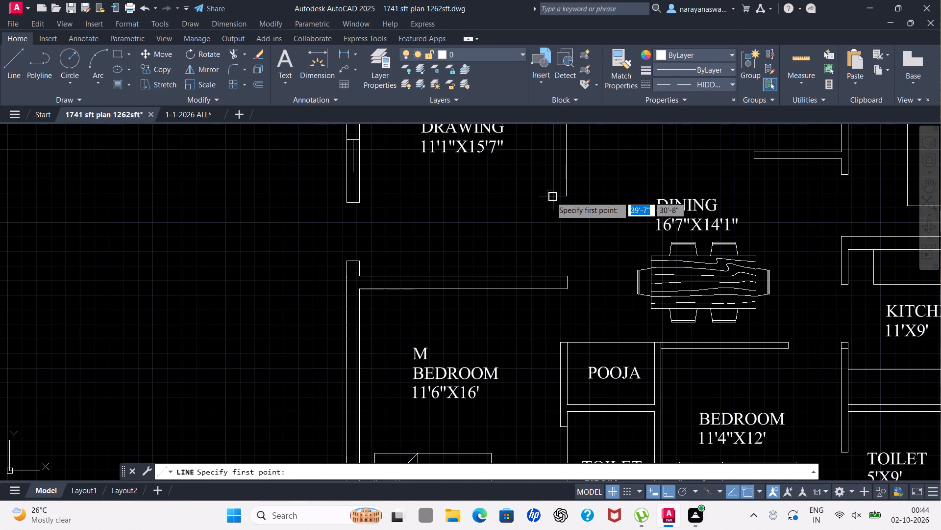
left_click(550, 196)
left_click(552, 278)
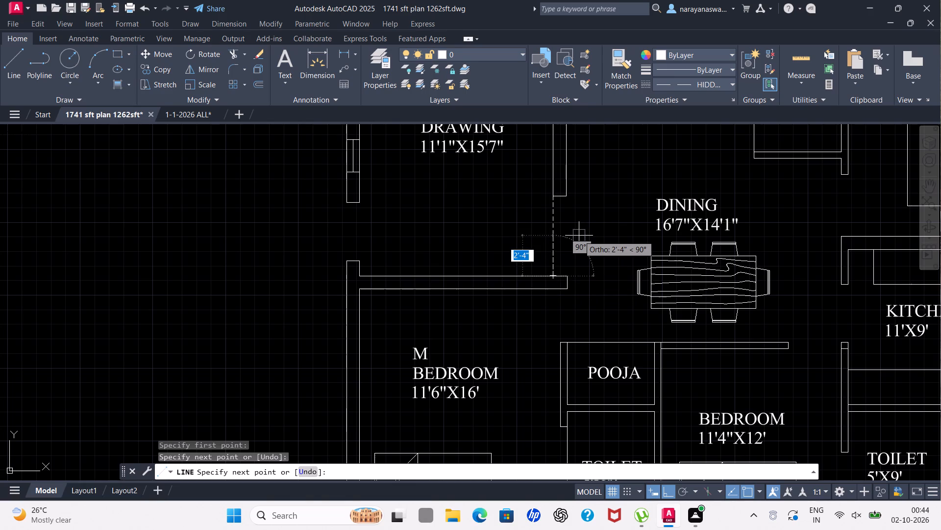
key("Escape")
Draw a second hidden line across the same opening, from the wall end's dining-side corner to the master bedroom wall's corner.
key("space")
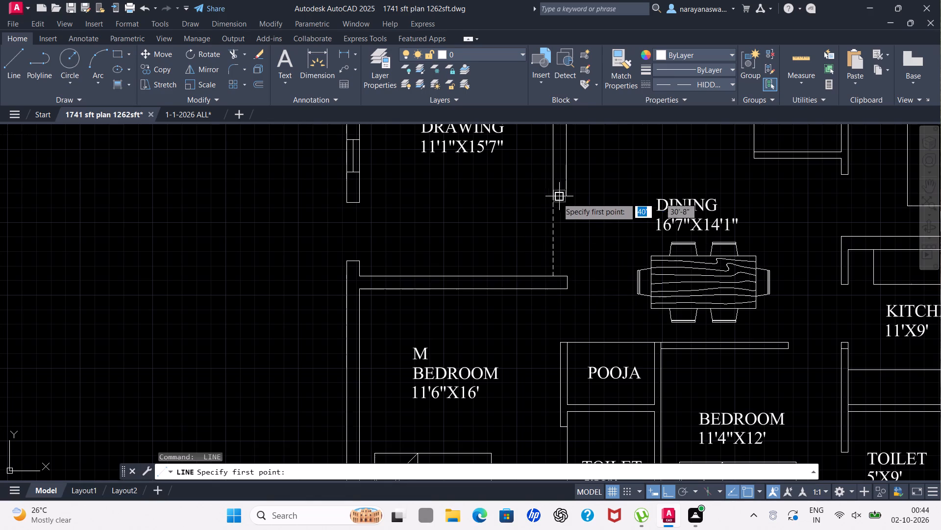
left_click(567, 195)
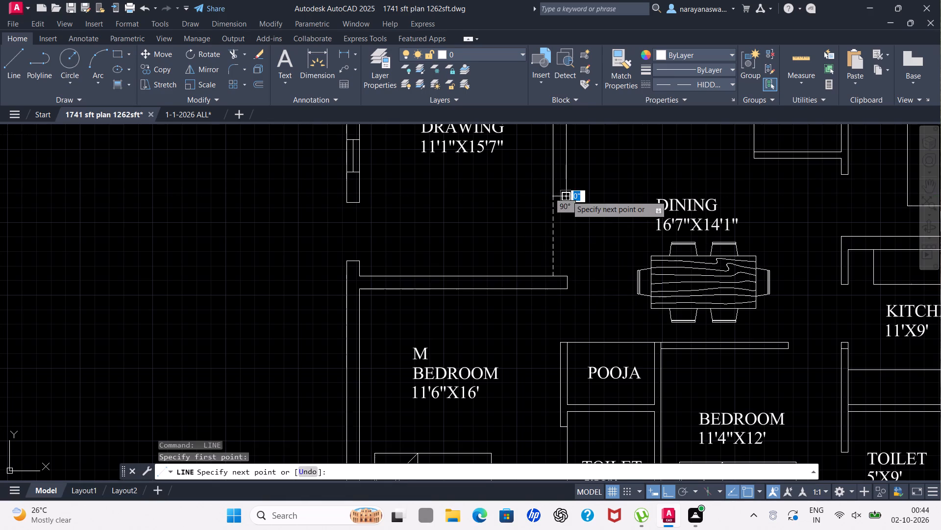
left_click(568, 273)
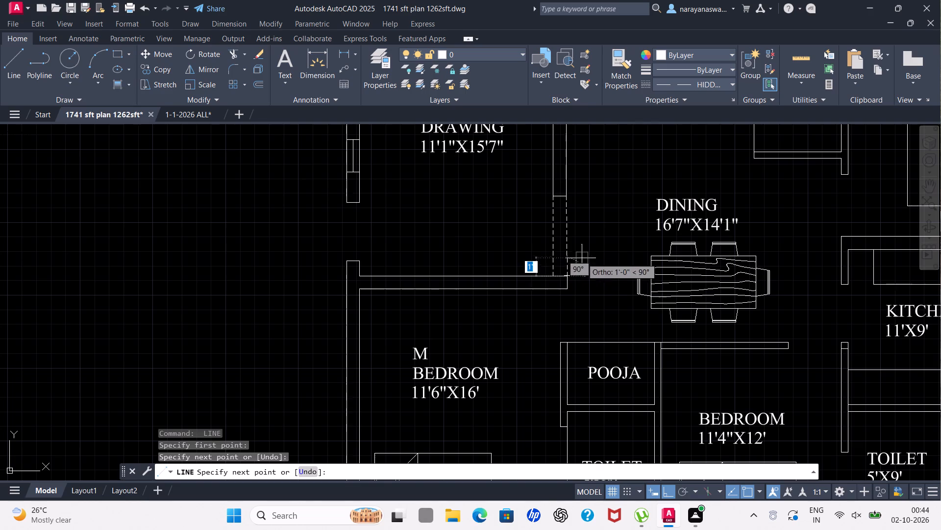
key("space")
scroll(607, 234, "down", 4)
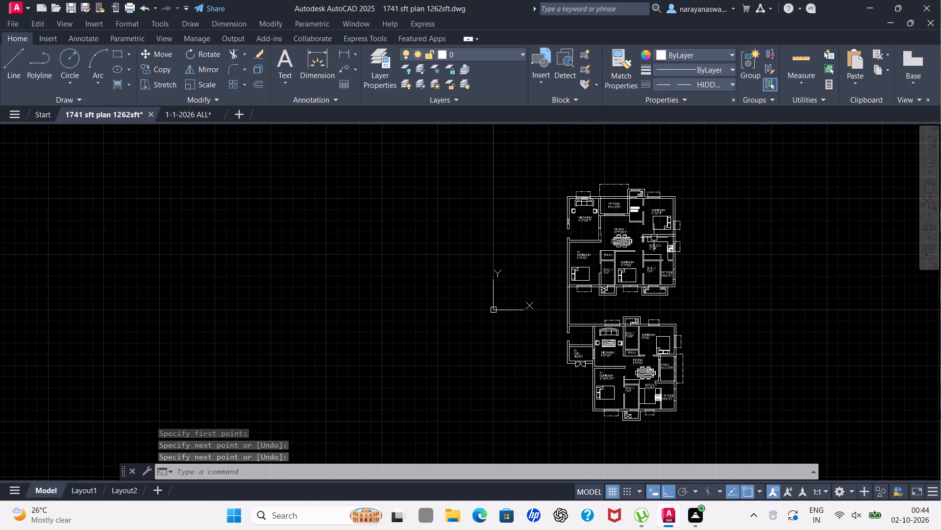
In the upper plan, draw two hidden lines across the kitchen's dining-side opening, one along each face of the wall.
scroll(661, 238, "up", 3)
scroll(607, 258, "up", 2)
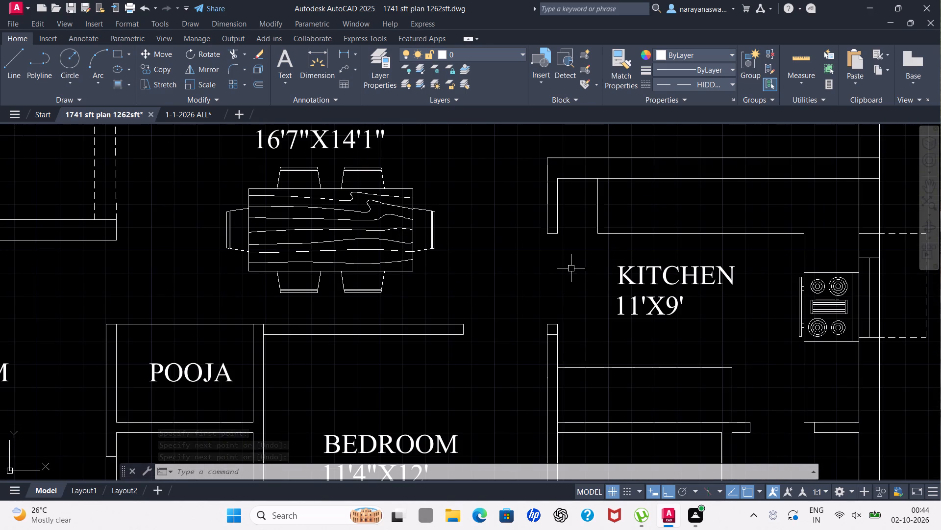
key("space")
scroll(557, 258, "up", 1)
left_click(539, 221)
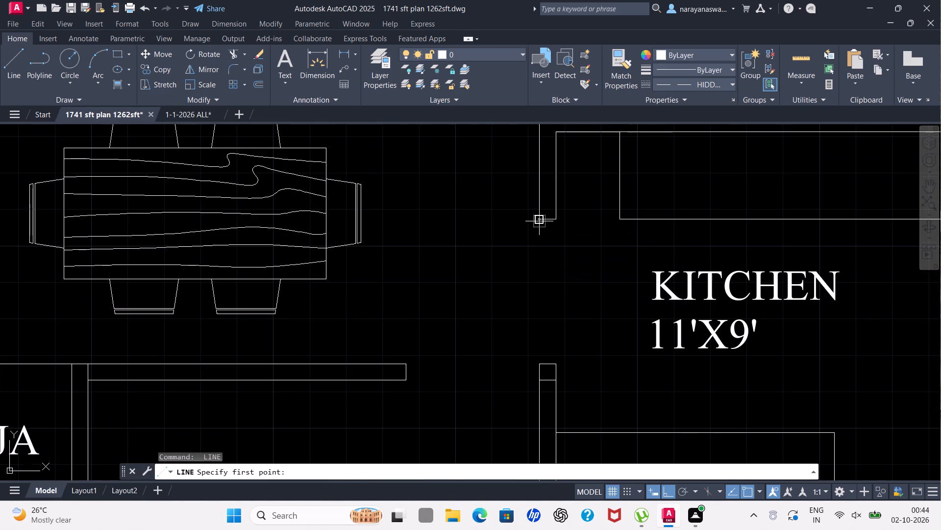
left_click(540, 363)
key("space")
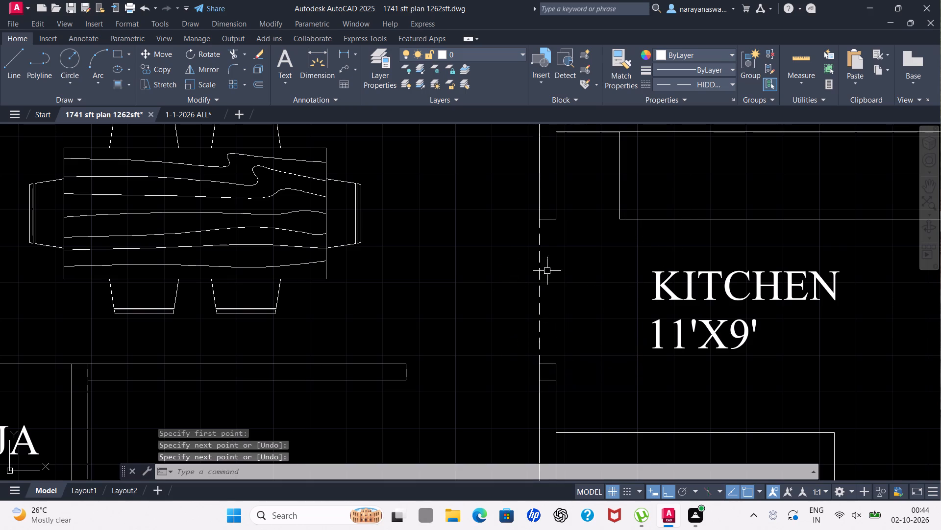
key("space")
left_click(555, 220)
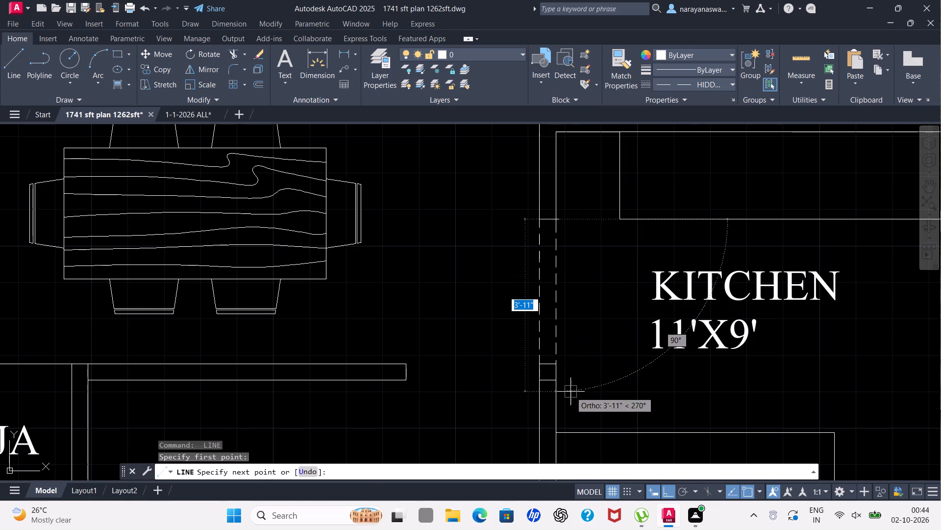
left_click(557, 367)
key("space")
Set the current linetype to ByBlock.
scroll(599, 342, "down", 2)
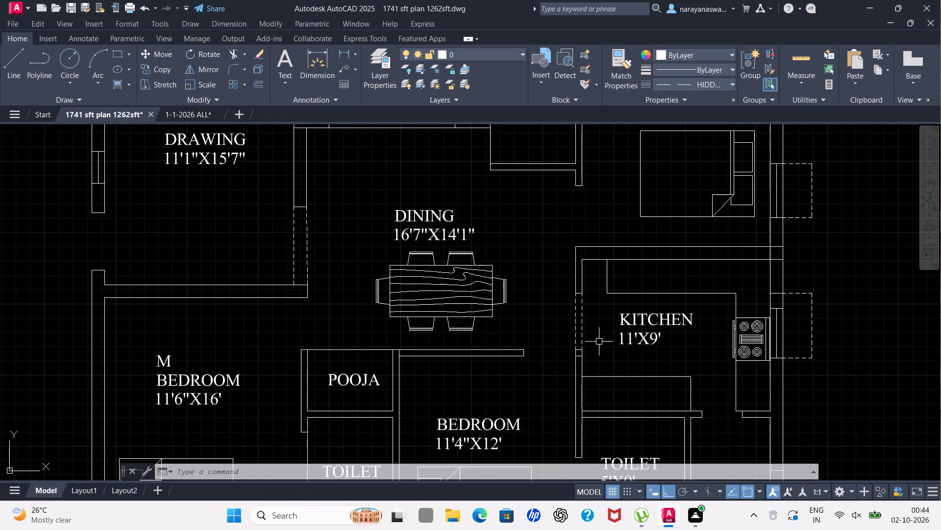
scroll(571, 354, "down", 5)
scroll(597, 436, "up", 2)
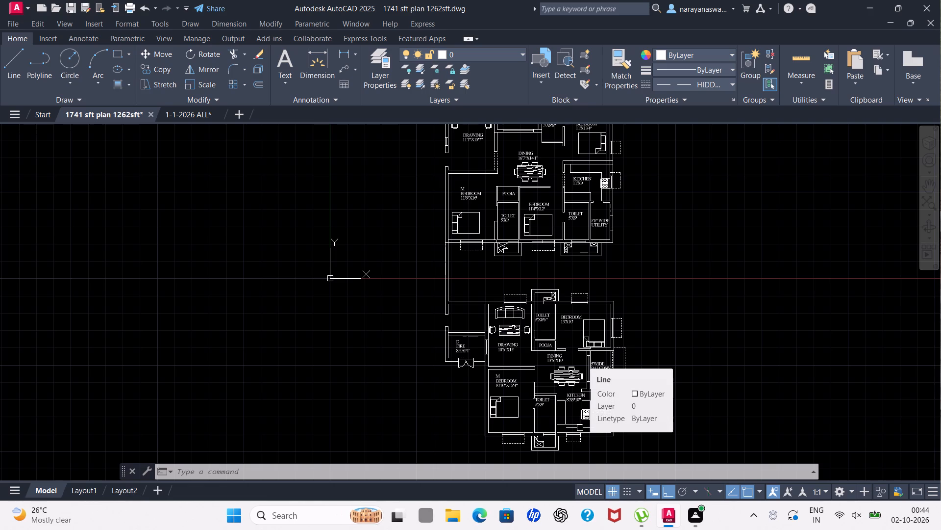
scroll(591, 408, "up", 2)
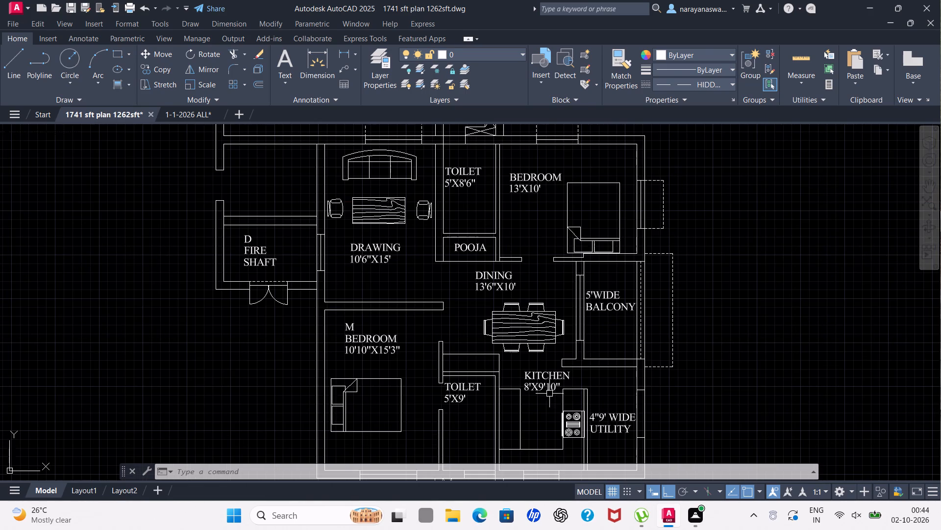
scroll(554, 391, "up", 2)
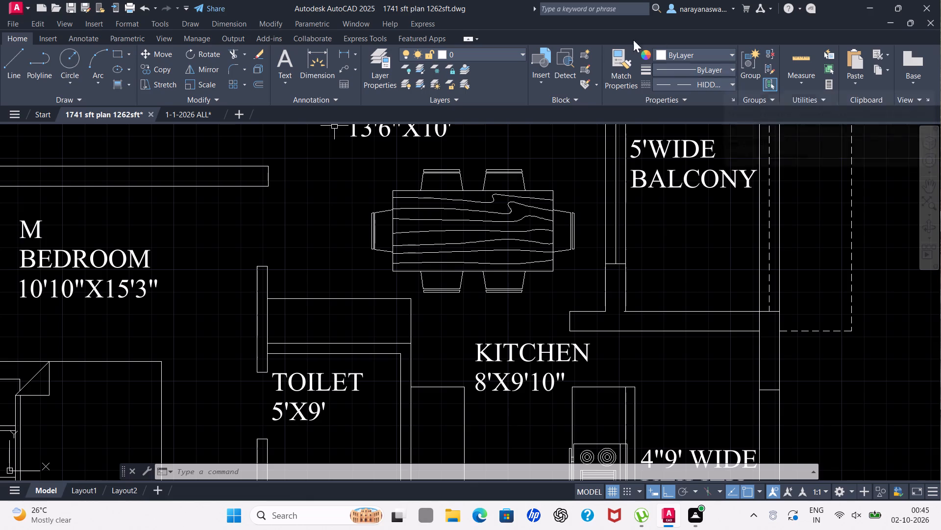
left_click(730, 83)
left_click(707, 109)
In the lower plan, move the TOILET 5'X9' label about 3'-3" straight down within its room.
scroll(620, 259, "down", 3)
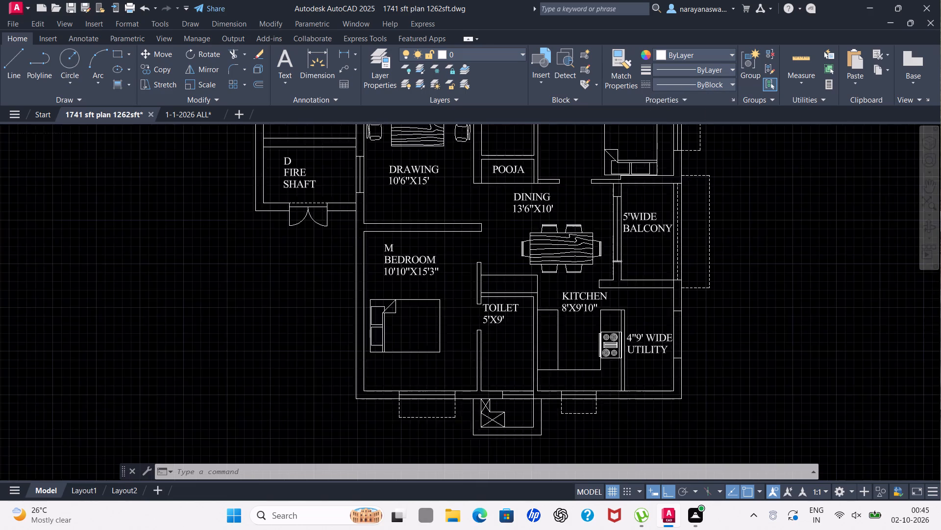
scroll(597, 336, "up", 2)
scroll(547, 309, "up", 1)
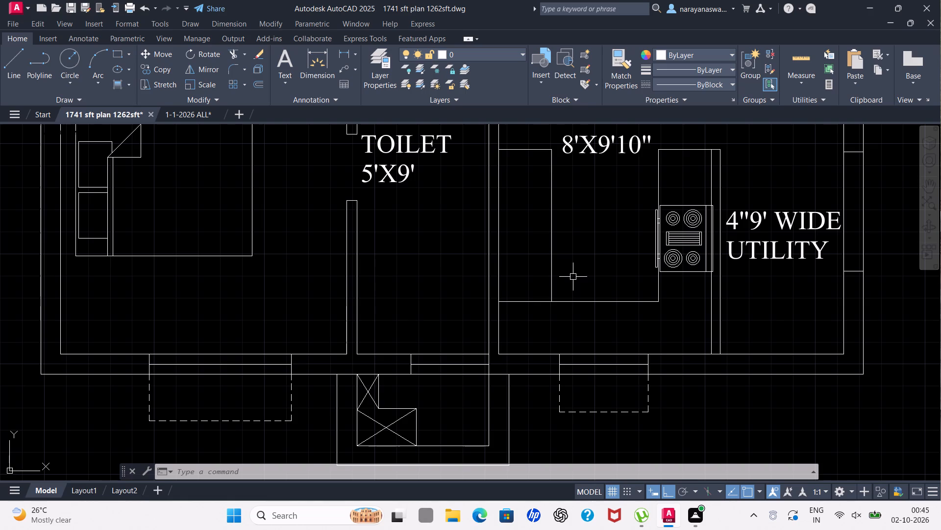
scroll(573, 276, "down", 2)
scroll(577, 198, "down", 2)
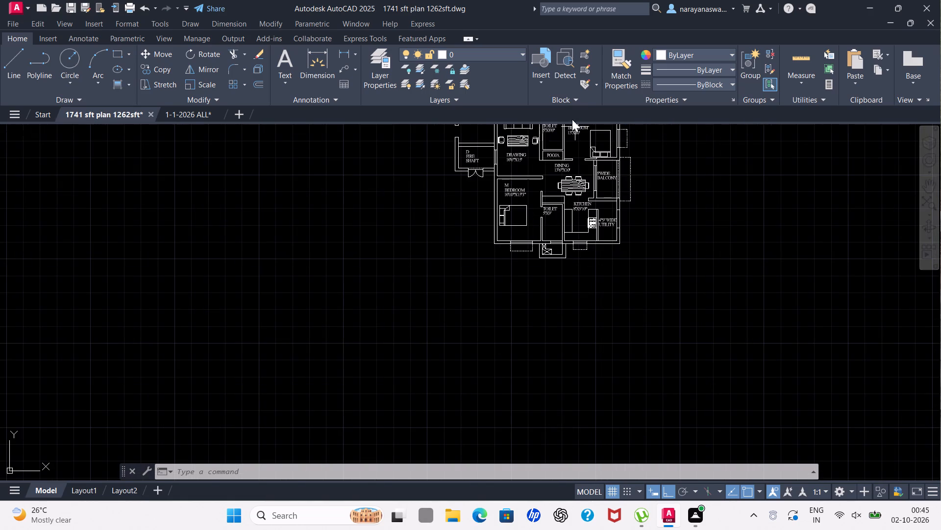
scroll(557, 163, "down", 2)
scroll(558, 152, "up", 4)
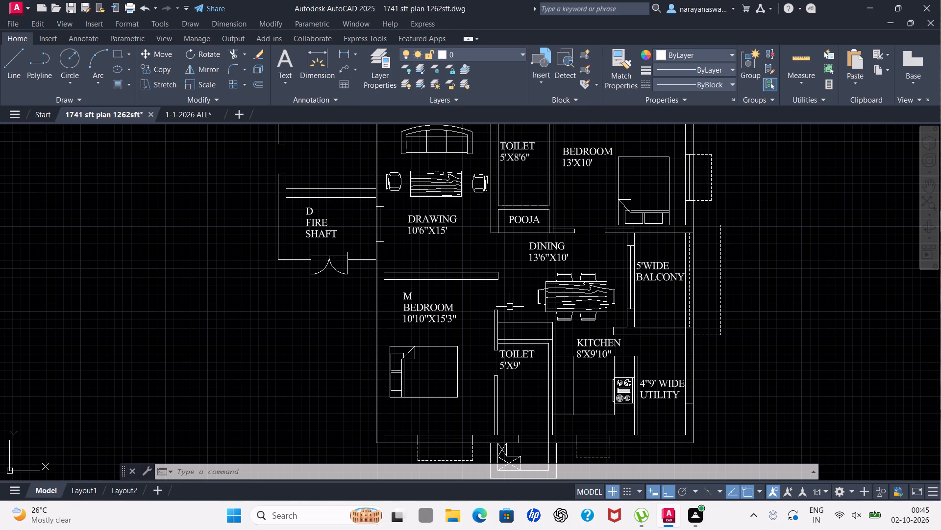
scroll(504, 419, "up", 1)
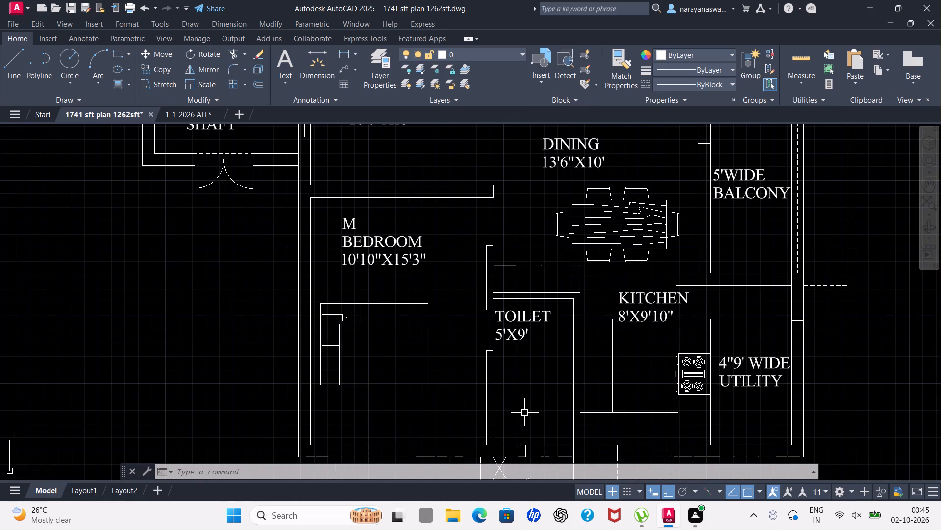
left_click(522, 334)
right_click(522, 334)
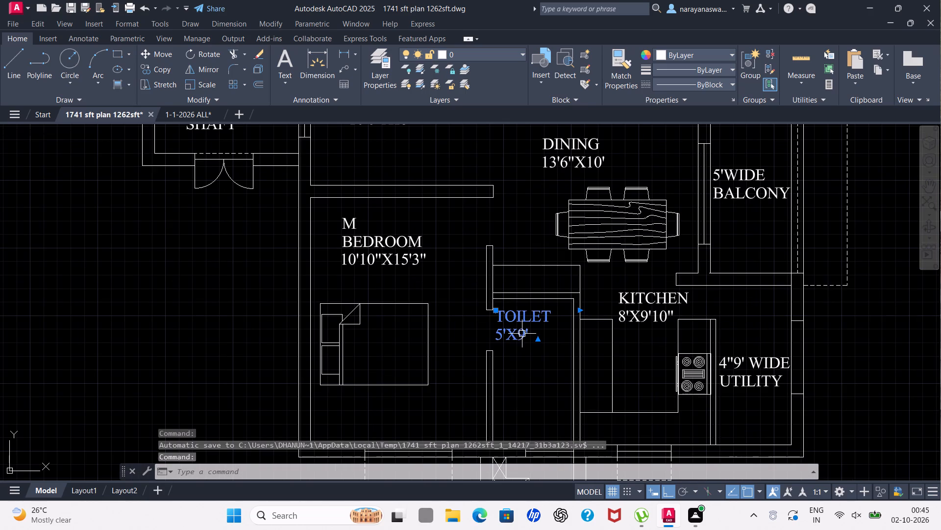
left_click(575, 122)
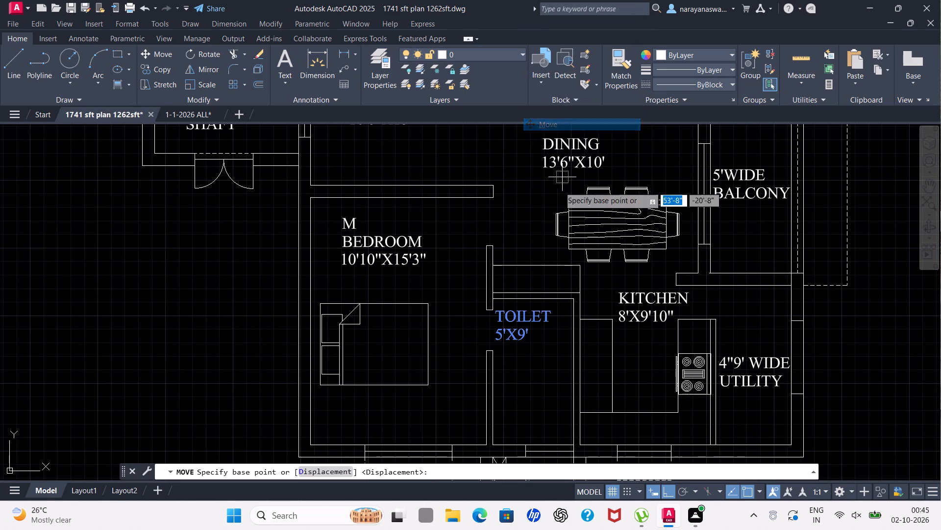
left_click(523, 320)
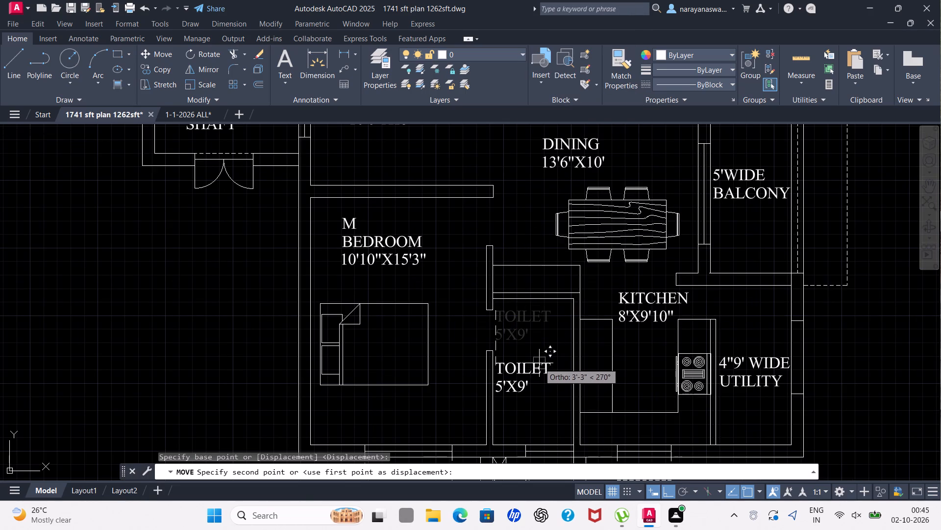
left_click(539, 363)
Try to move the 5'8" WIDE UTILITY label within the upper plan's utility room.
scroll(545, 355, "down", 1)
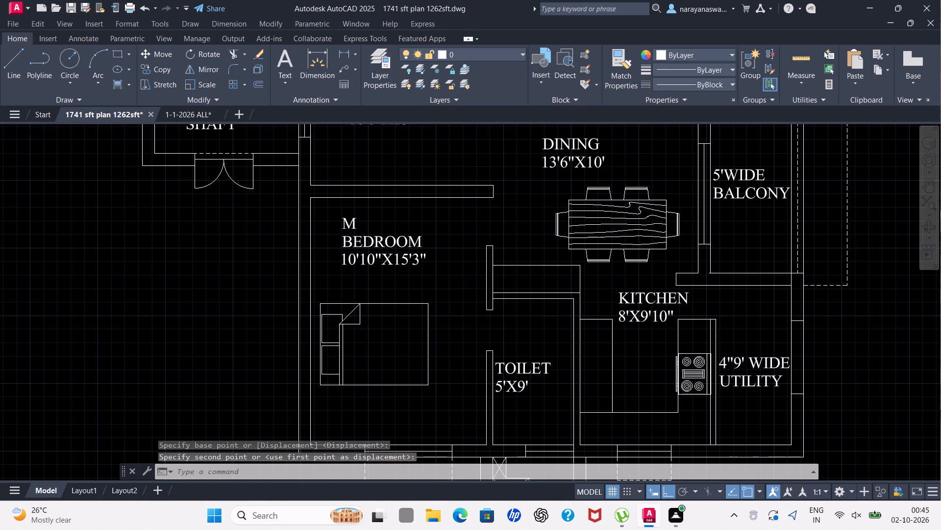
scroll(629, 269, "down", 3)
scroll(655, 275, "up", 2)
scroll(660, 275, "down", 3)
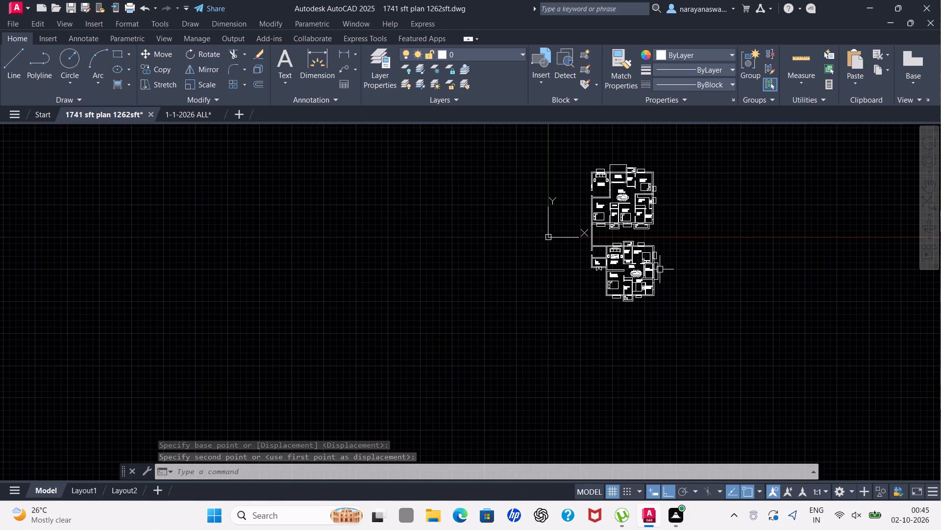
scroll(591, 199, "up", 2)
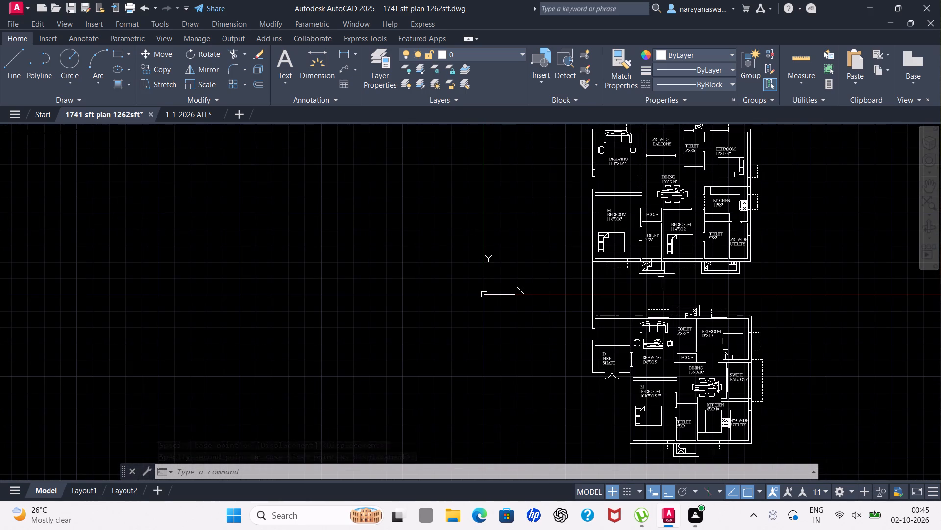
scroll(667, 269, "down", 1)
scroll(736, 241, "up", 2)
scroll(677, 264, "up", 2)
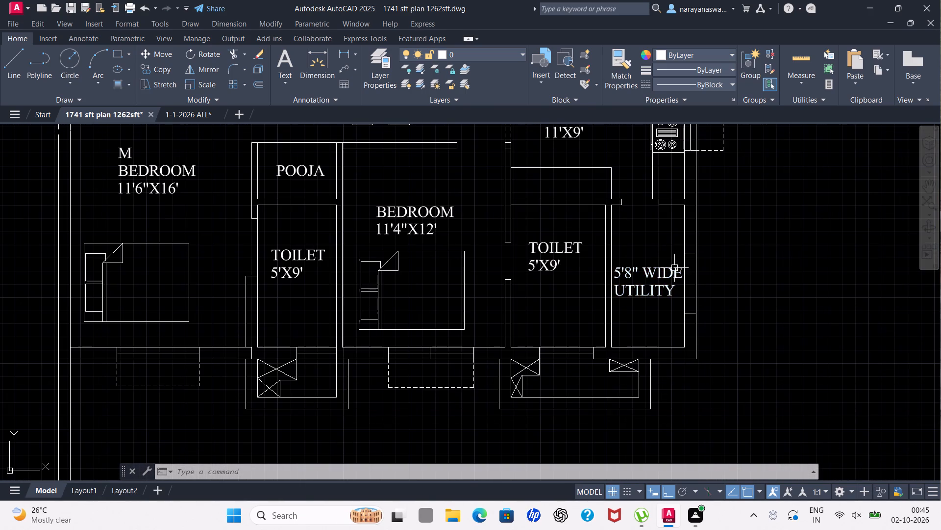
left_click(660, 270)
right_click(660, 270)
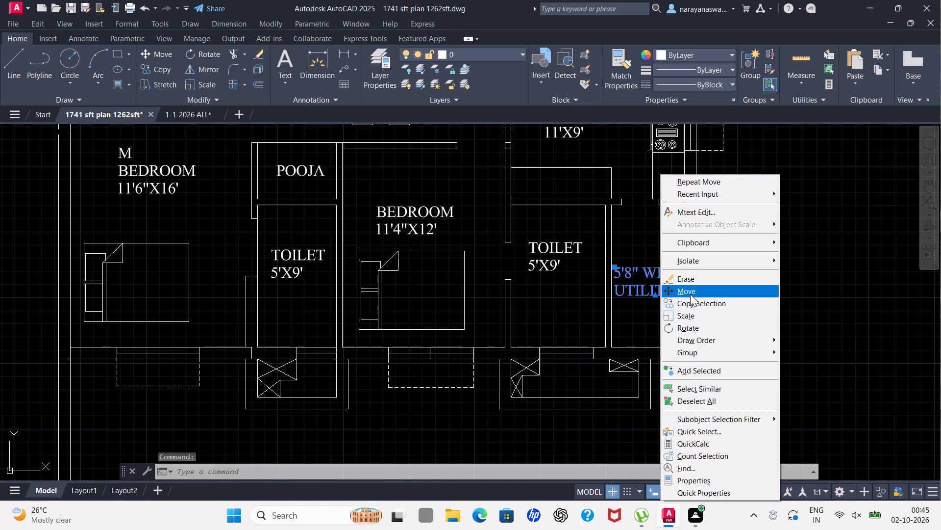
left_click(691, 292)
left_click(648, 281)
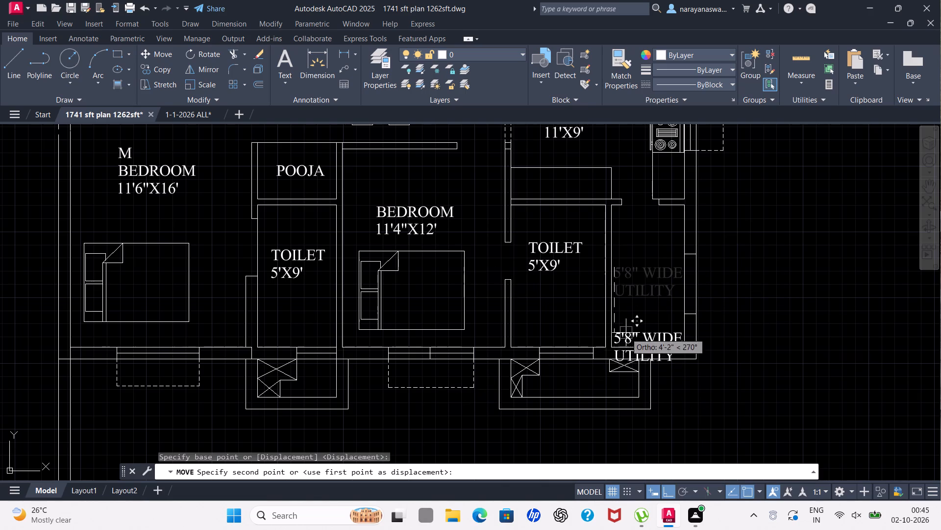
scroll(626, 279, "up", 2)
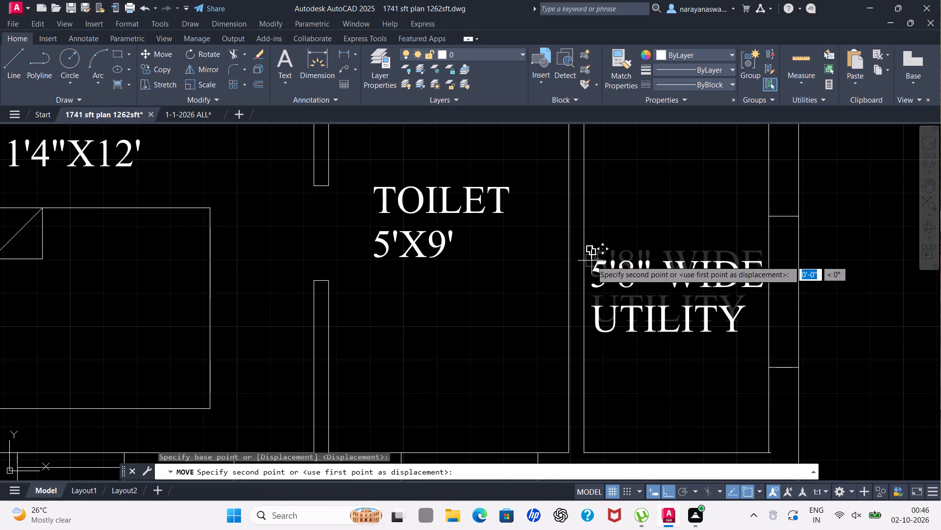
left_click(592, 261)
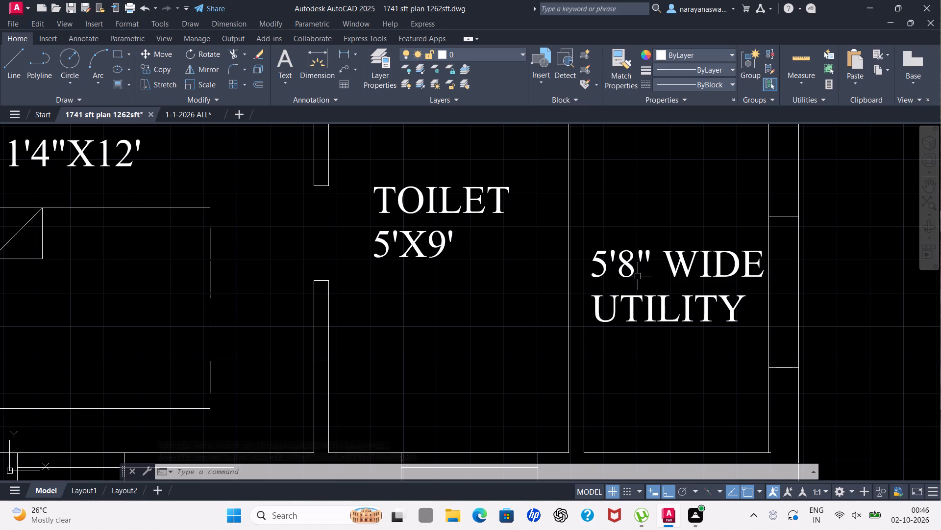
With ortho off, copy the upper plan's 5'8" WIDE UTILITY label to the empty space below the upper plan and below the lower plan.
left_click(700, 255)
right_click(700, 255)
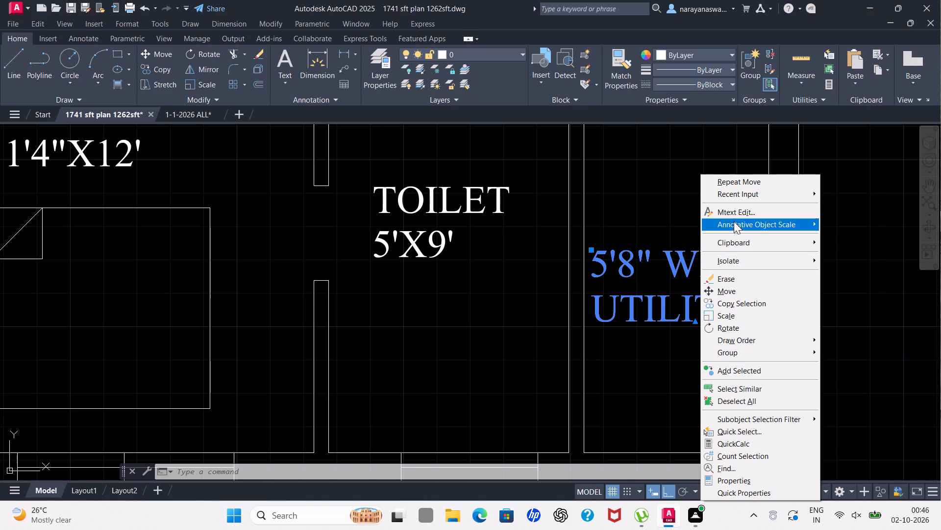
left_click(737, 301)
left_click(659, 279)
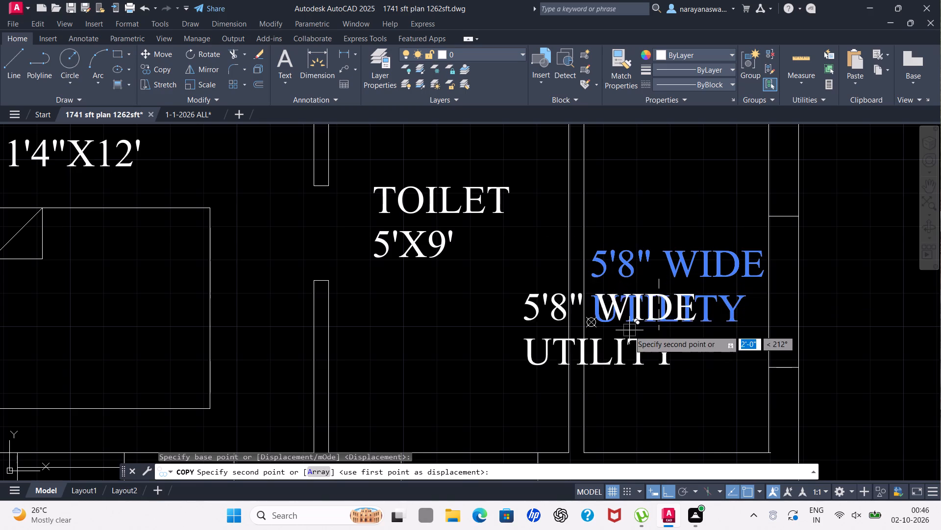
scroll(635, 326, "down", 2)
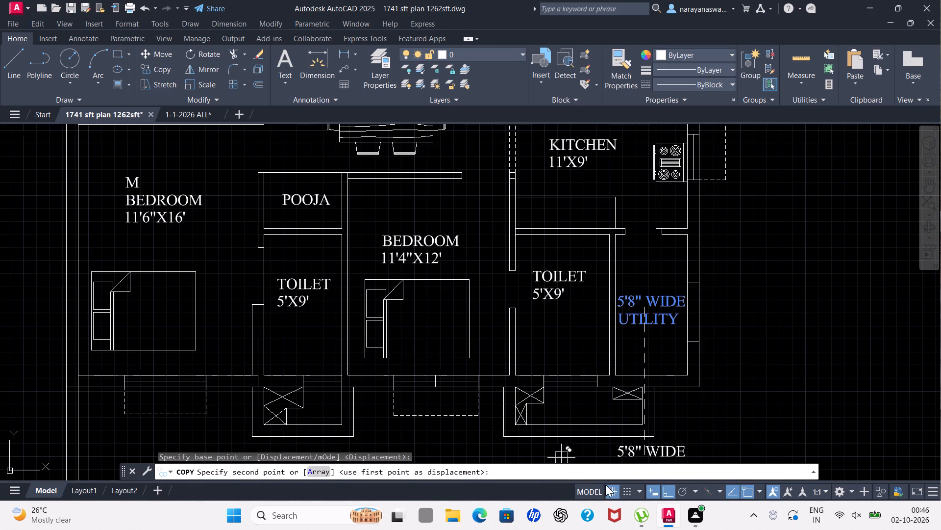
left_click(668, 491)
scroll(557, 255, "down", 2)
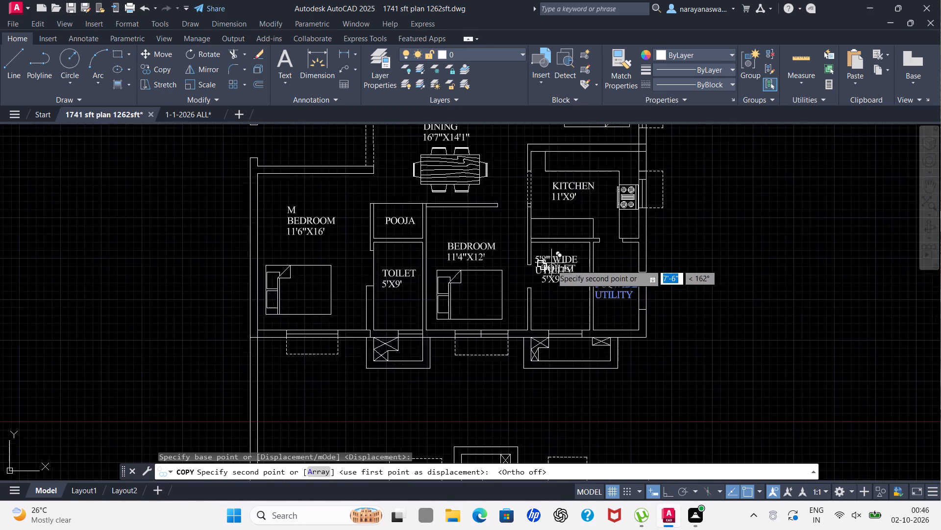
scroll(509, 330, "up", 2)
left_click(483, 351)
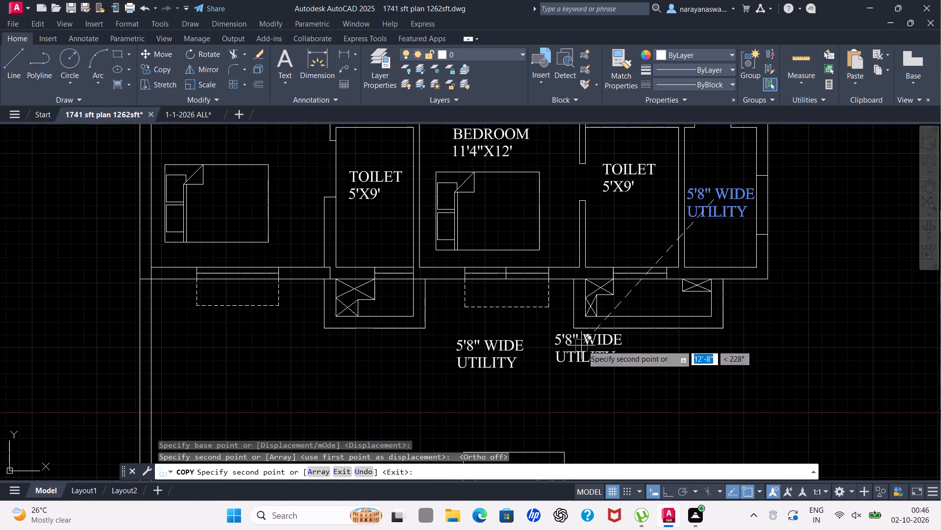
scroll(649, 315, "down", 6)
scroll(664, 393, "up", 4)
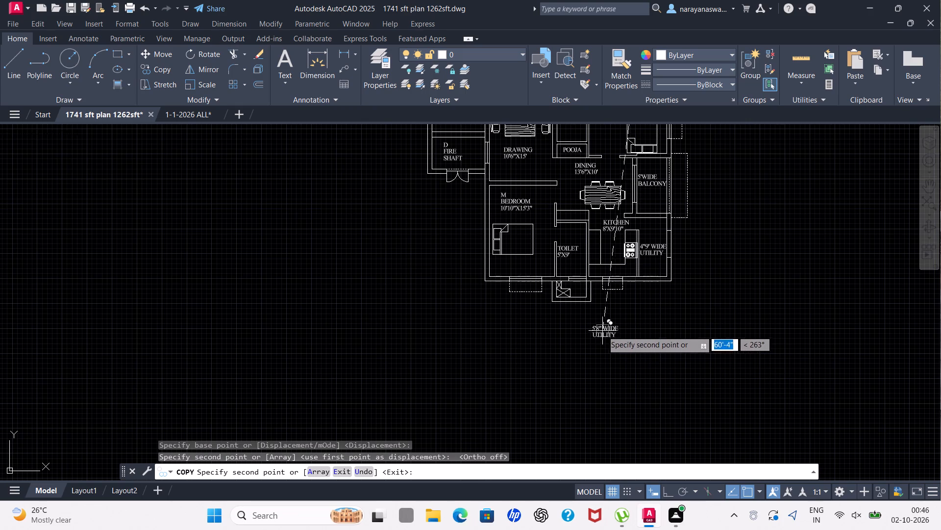
left_click(598, 321)
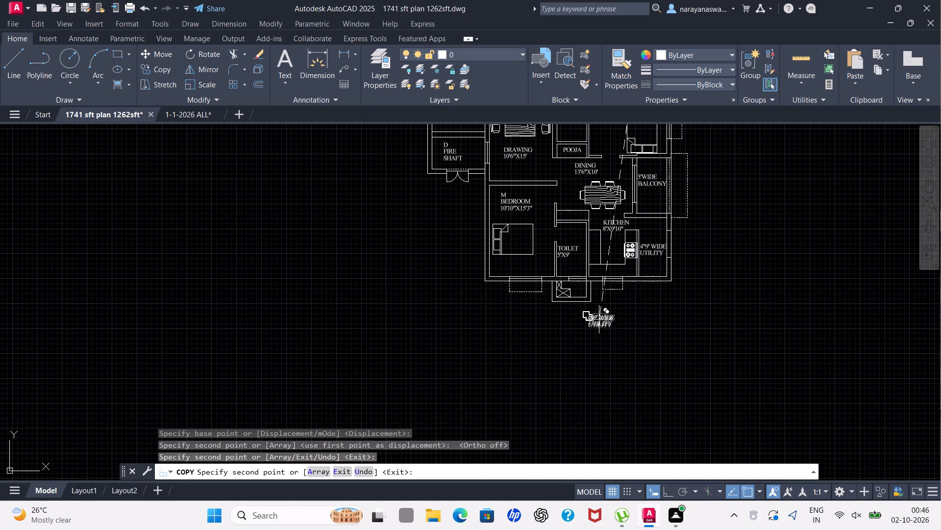
key("Escape")
Replace the text of the copied 5'8" WIDE UTILITY label below the upper plan with 1741SFT.
scroll(612, 222, "down", 2)
scroll(594, 127, "up", 2)
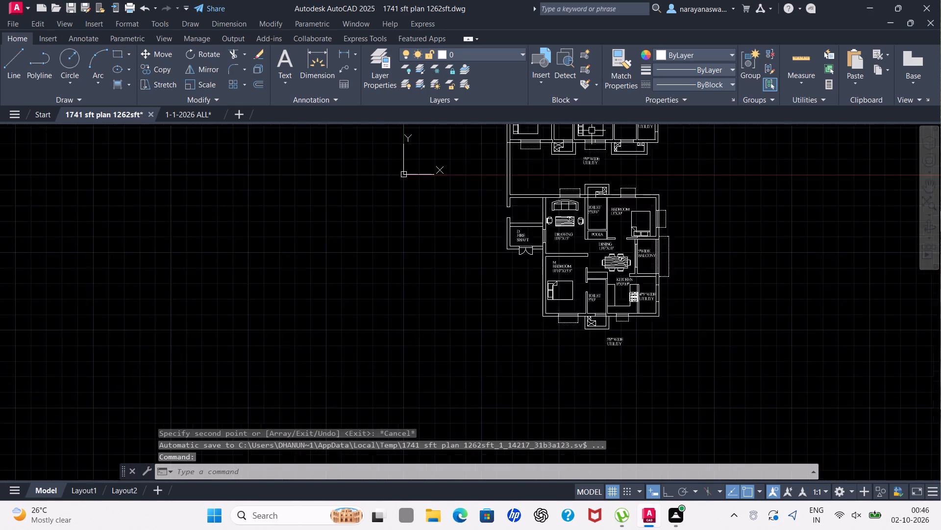
scroll(592, 132, "up", 1)
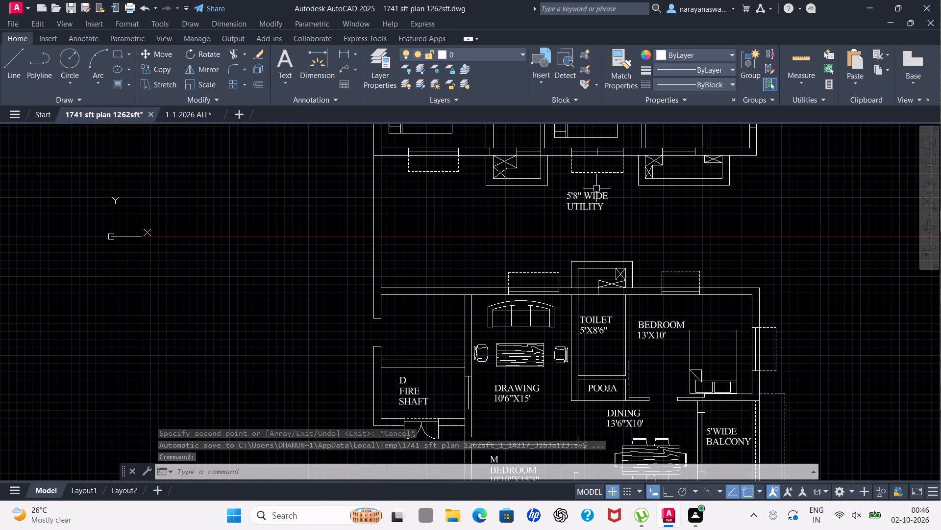
double_click(594, 197)
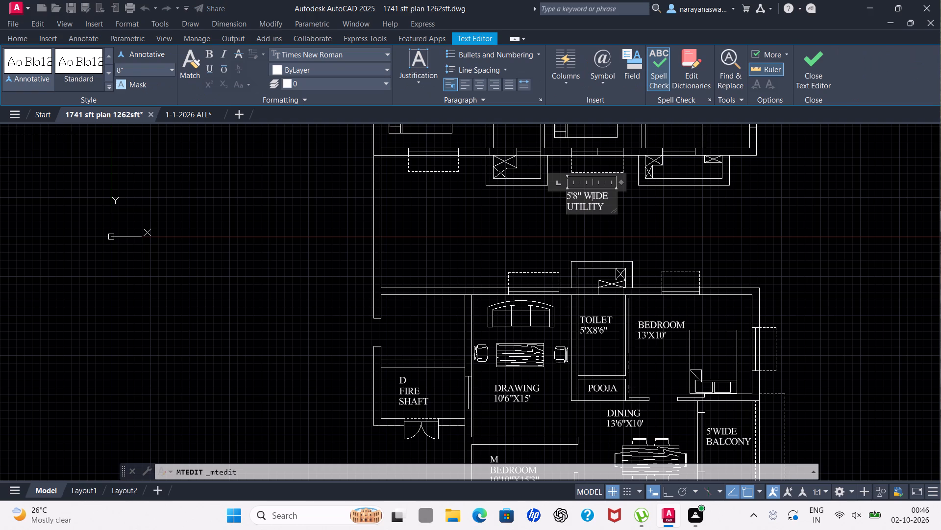
left_click(614, 203)
key("BackSpace")
key("BackSpace")
key("BackSpace")
key("BackSpace")
key("BackSpace")
key("BackSpace")
key("BackSpace")
key("BackSpace")
key("BackSpace")
key("BackSpace")
key("BackSpace")
key("BackSpace")
key("BackSpace")
key("BackSpace")
key("BackSpace")
key("BackSpace")
key("BackSpace")
key("BackSpace")
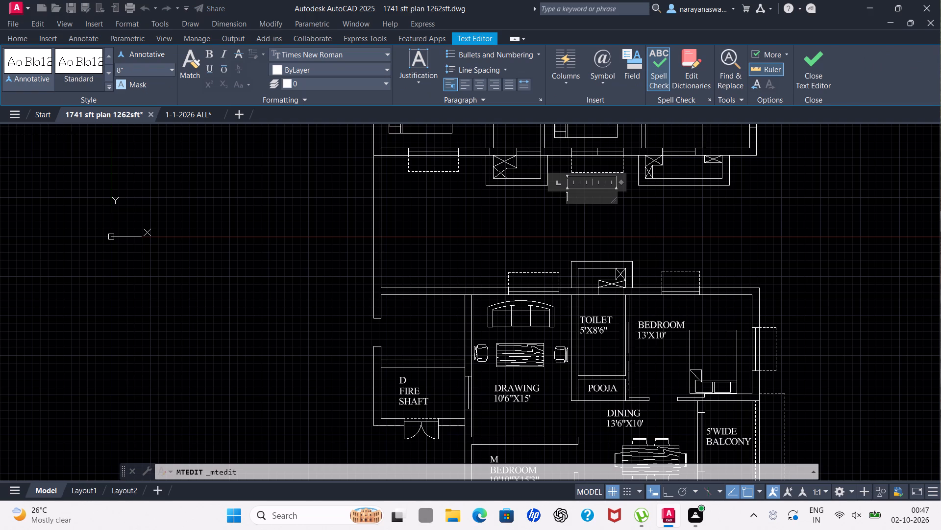
key("1")
type("741")
type("SFT")
left_click(605, 215)
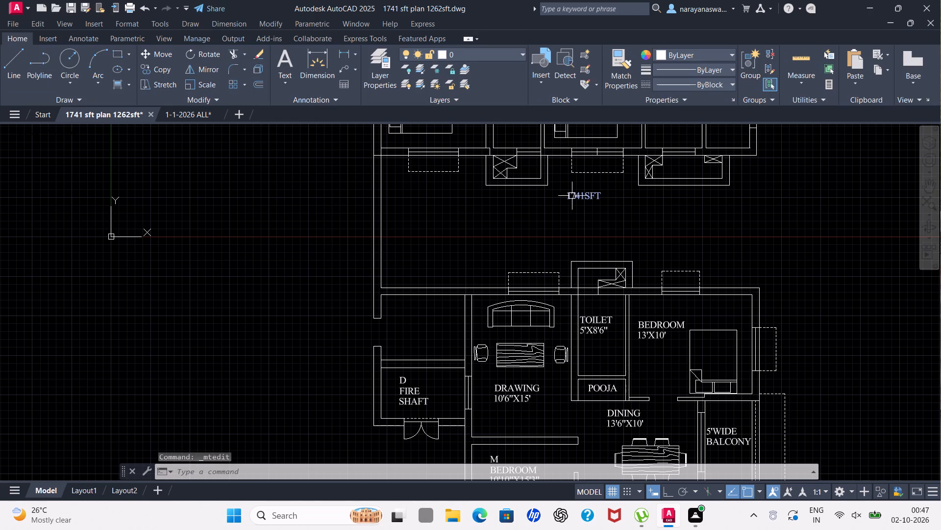
Scale up the 1741SFT label below the upper plan by a factor of about 3.
left_click(584, 196)
right_click(584, 195)
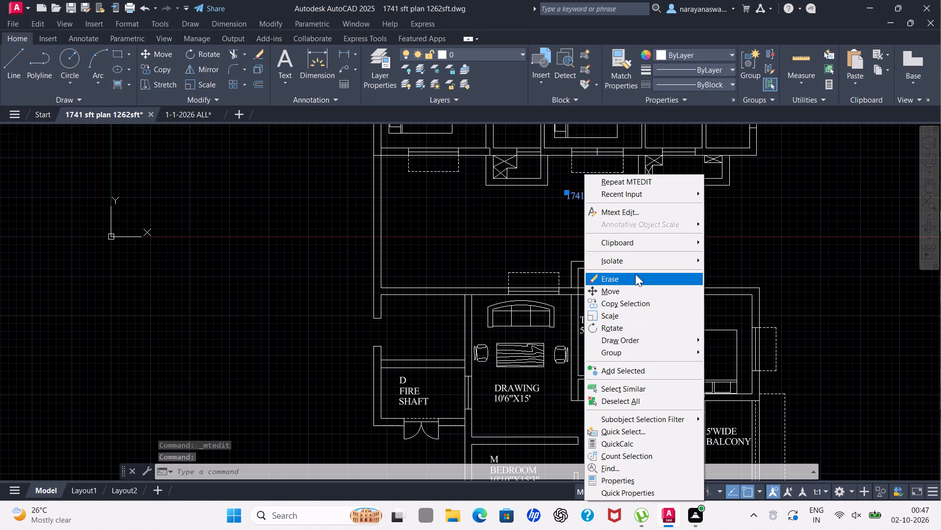
left_click(622, 317)
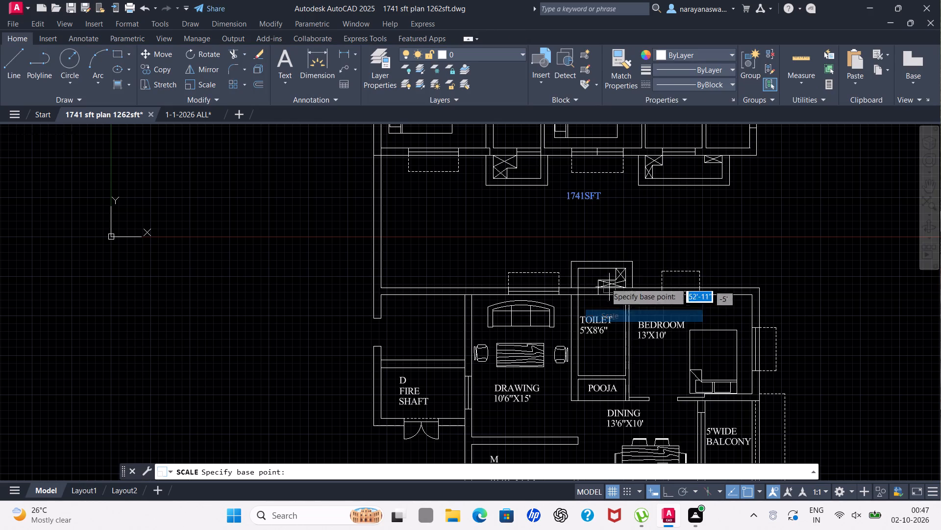
left_click_drag(594, 194, 605, 200)
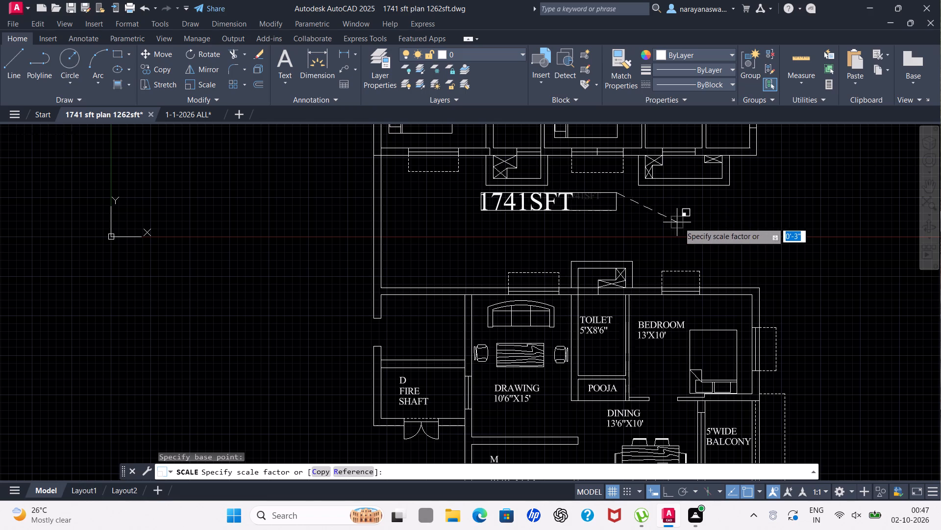
left_click(687, 218)
Replace the text of the copied 5'8" WIDE UTILITY label below the lower plan with 1262SFT.
scroll(641, 218, "down", 2)
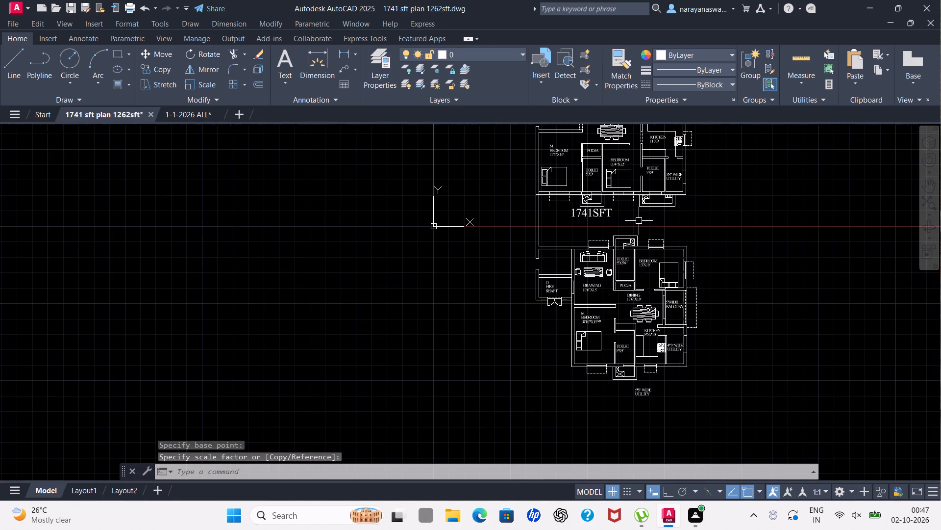
scroll(650, 405, "up", 2)
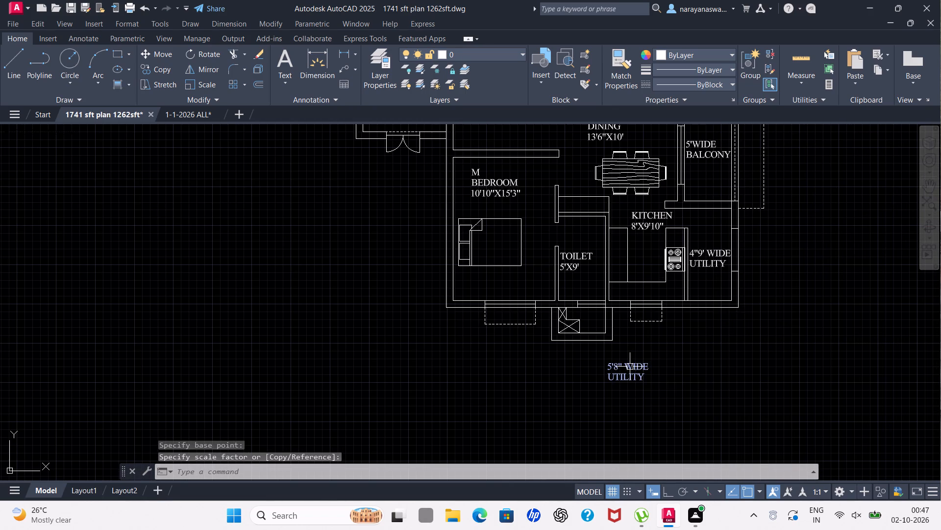
left_click(630, 366)
right_click(630, 365)
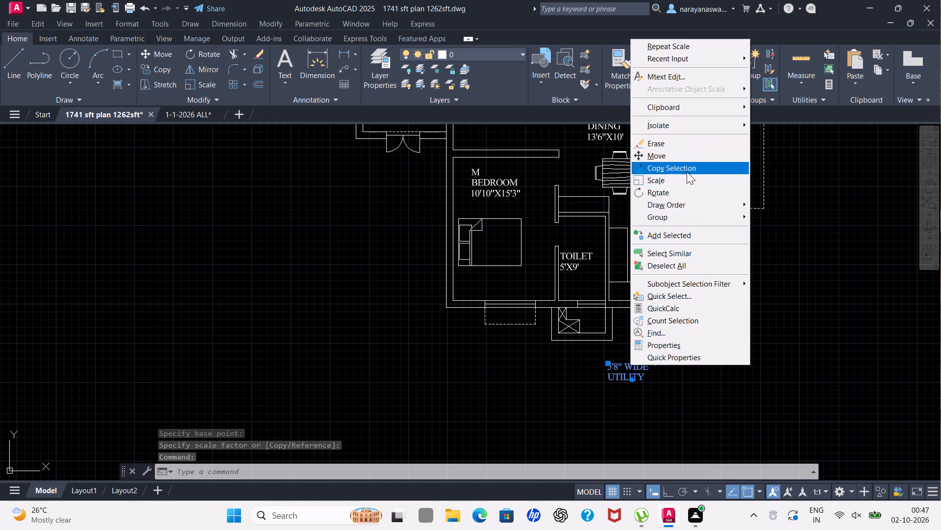
left_click(696, 81)
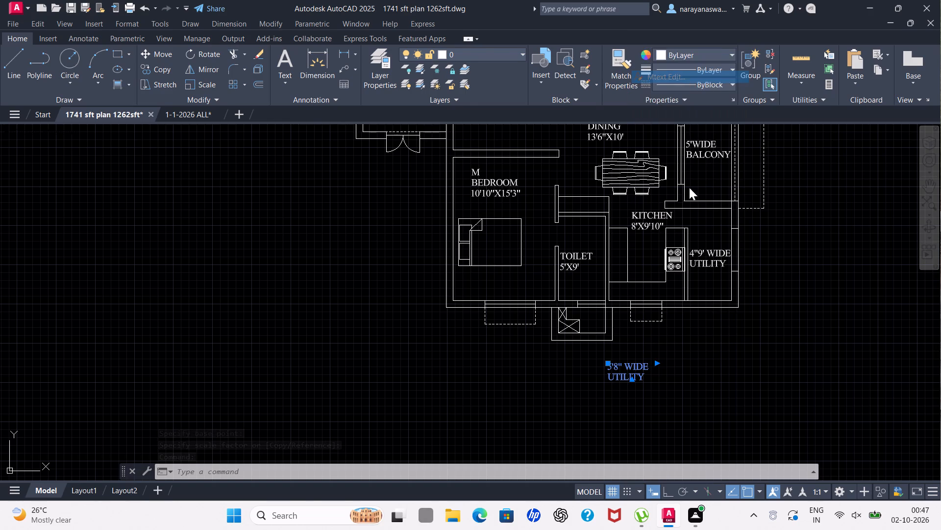
left_click(646, 374)
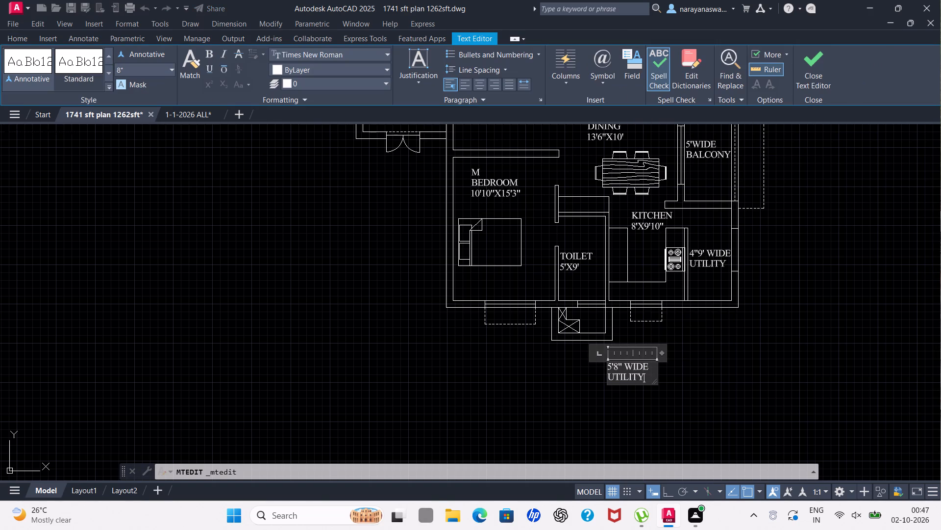
key("BackSpace")
key("BackSpace")
key("BackSpace")
key("BackSpace")
key("BackSpace")
key("BackSpace")
key("BackSpace")
key("BackSpace")
key("BackSpace")
key("BackSpace")
key("BackSpace")
key("BackSpace")
key("BackSpace")
key("BackSpace")
key("BackSpace")
key("BackSpace")
key("BackSpace")
key("BackSpace")
key("BackSpace")
key("BackSpace")
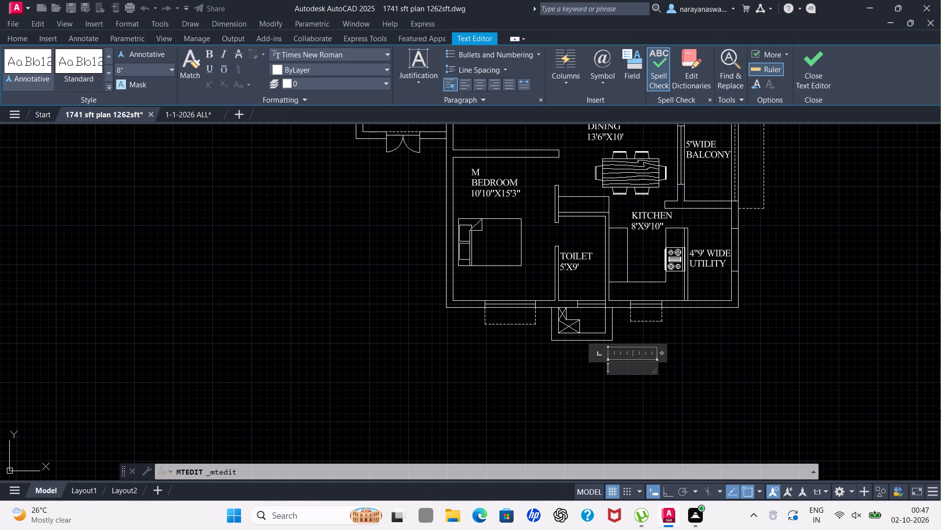
type("12")
type("62")
type("SFT")
left_click(673, 379)
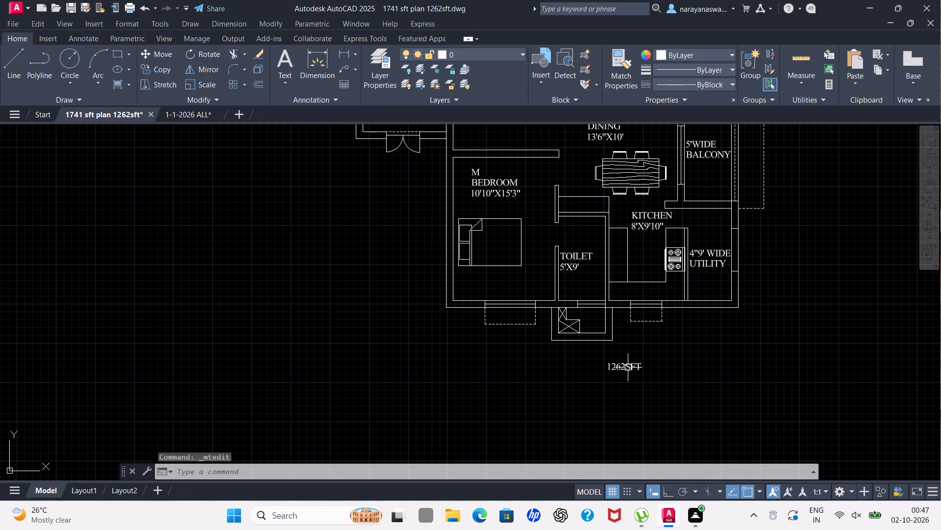
Scale up the 1262SFT label below the lower plan until it is slightly larger than the 1741SFT label.
double_click(636, 368)
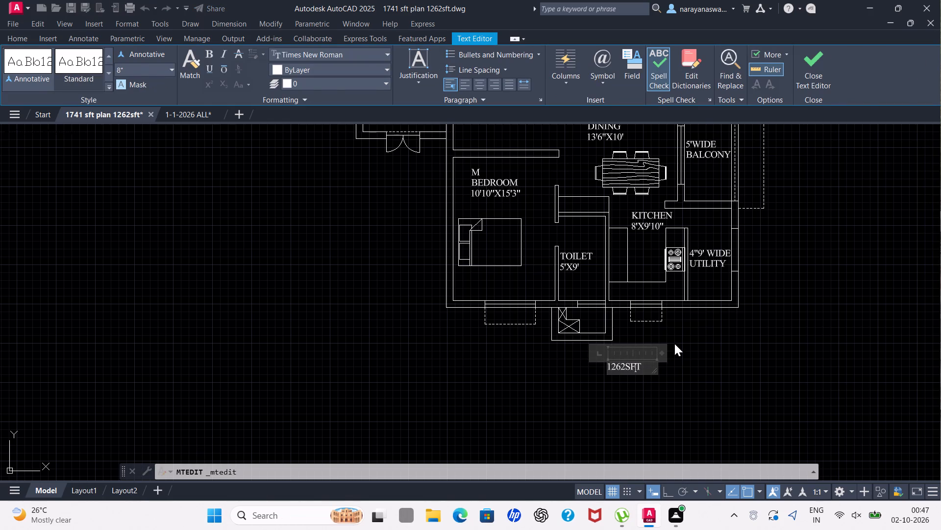
key("Escape")
left_click(639, 365)
right_click(639, 365)
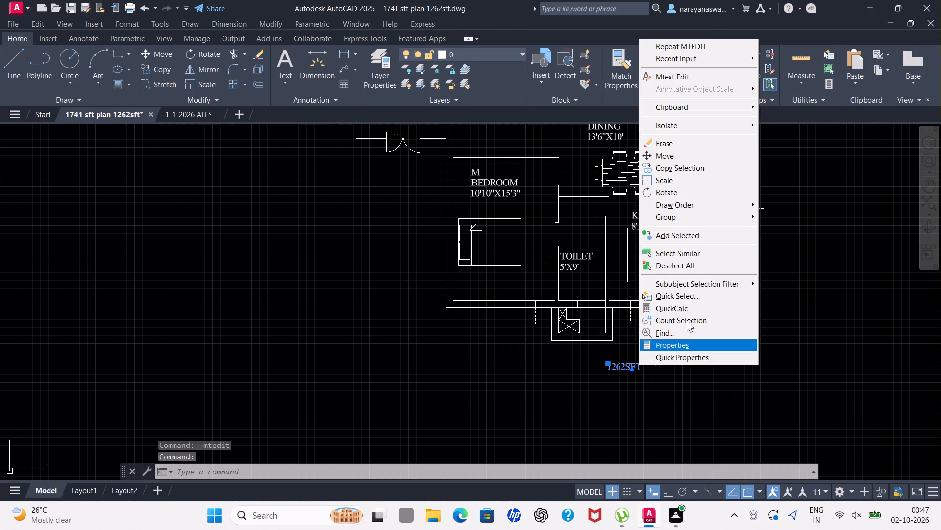
left_click(663, 178)
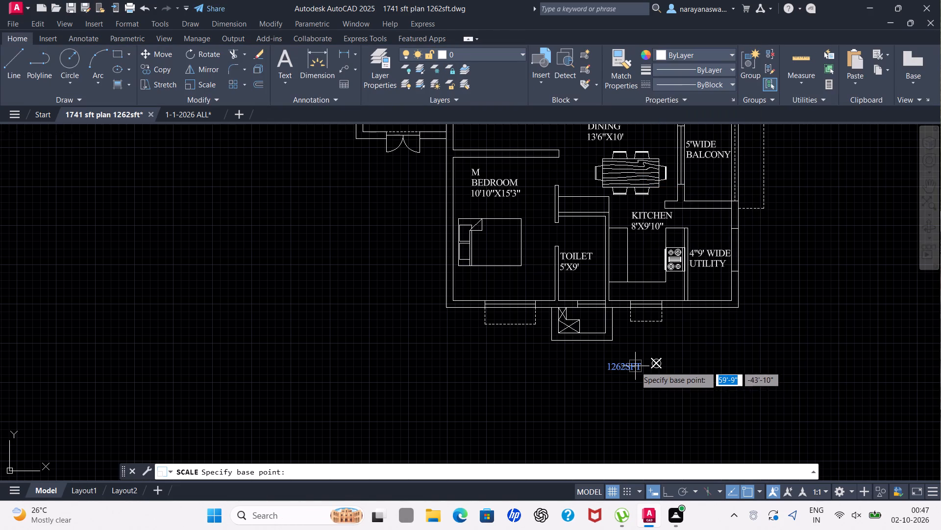
left_click_drag(635, 366, 640, 366)
left_click(750, 369)
Move the 1741SFT label about 8'-4" to the right and slightly down, roughly centring it beneath the upper plan.
scroll(693, 344, "down", 3)
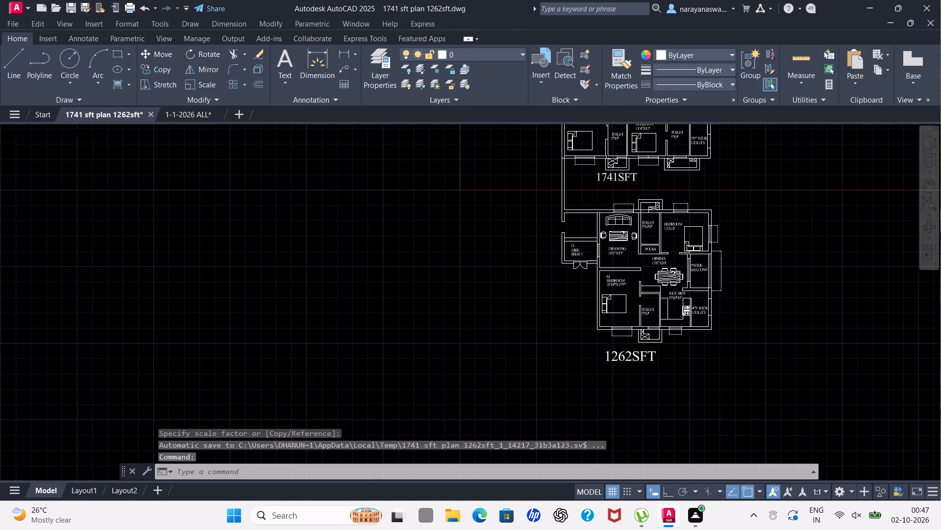
scroll(655, 243, "up", 2)
left_click(652, 236)
right_click(652, 236)
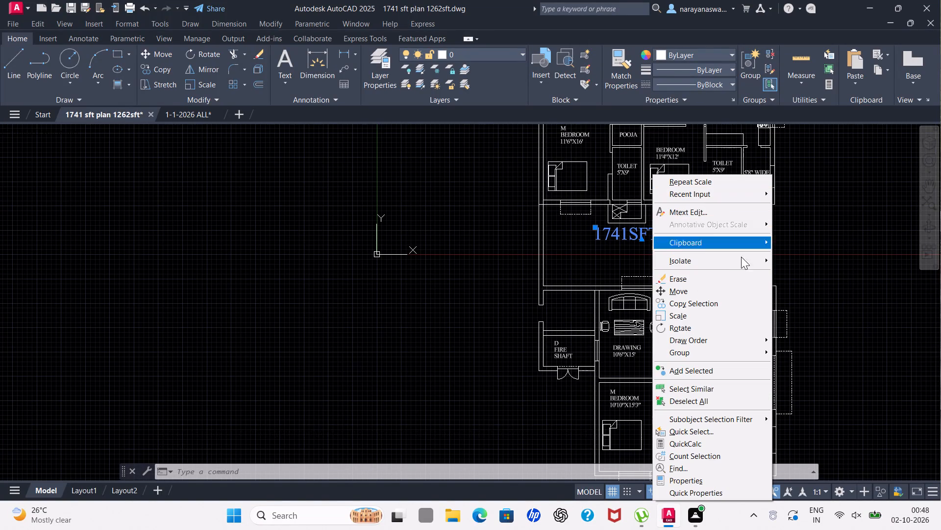
left_click(685, 288)
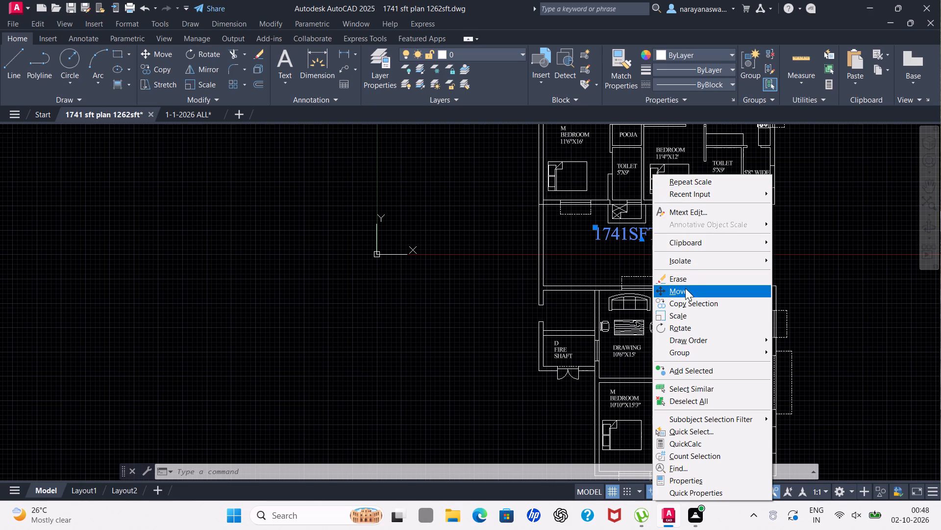
left_click_drag(644, 235, 649, 236)
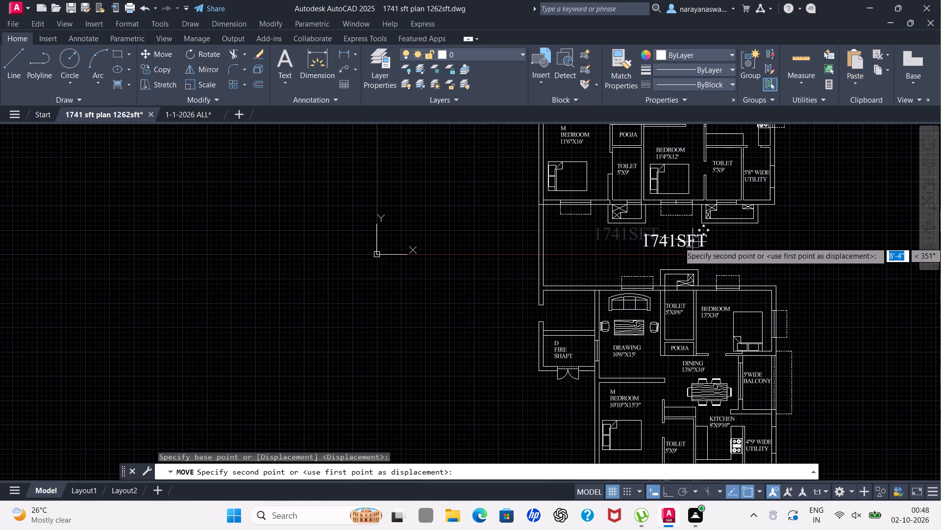
left_click(693, 242)
Move the 1262SFT label to the right and slightly down, centring it beneath the lower plan.
scroll(703, 227, "down", 2)
scroll(687, 341, "up", 2)
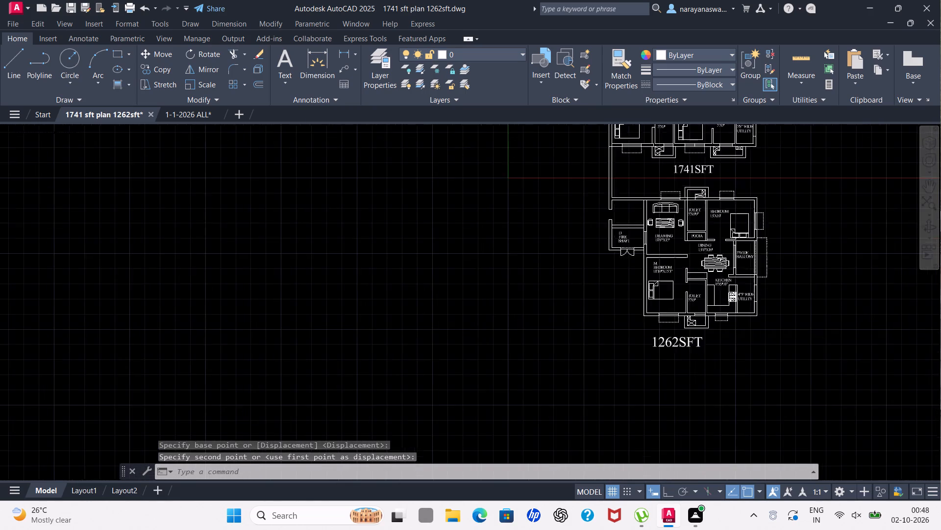
left_click(685, 339)
right_click(685, 339)
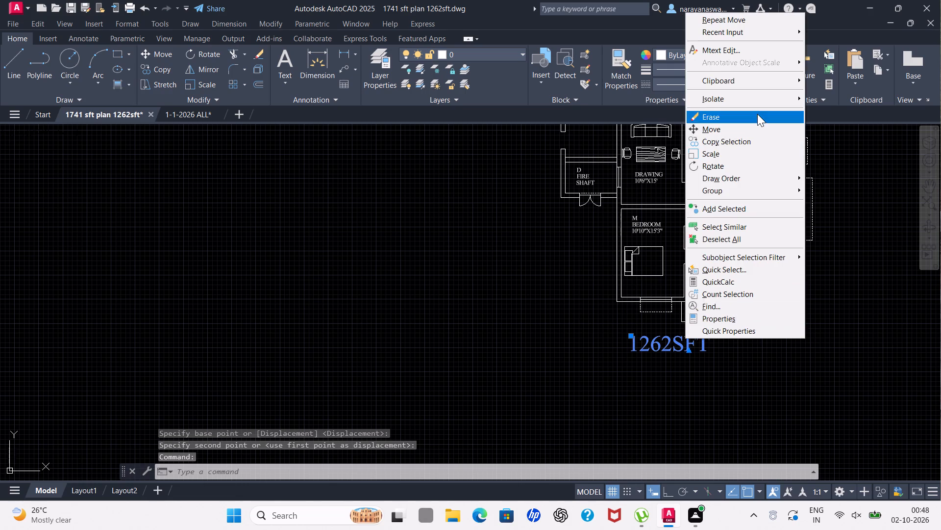
left_click(725, 124)
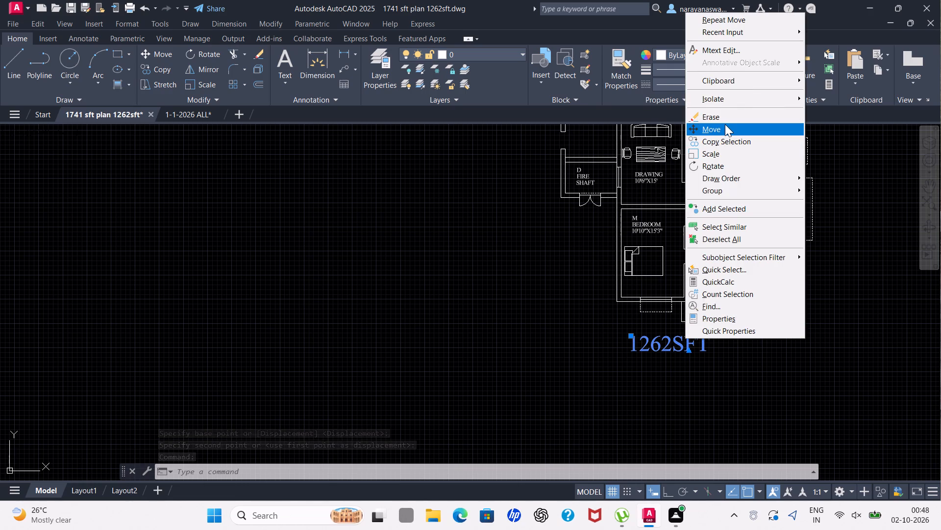
left_click(680, 344)
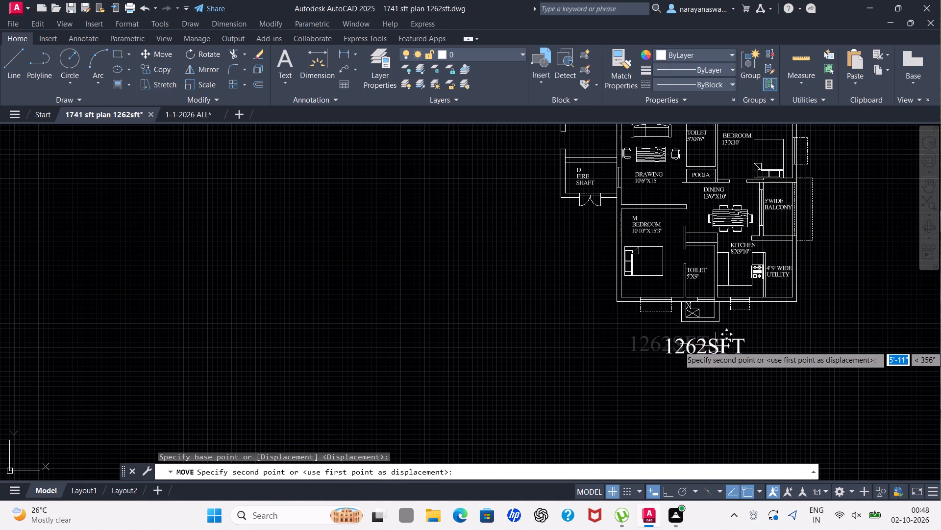
left_click(723, 348)
Examine both floor plans and the placement of their area labels.
scroll(734, 311, "down", 2)
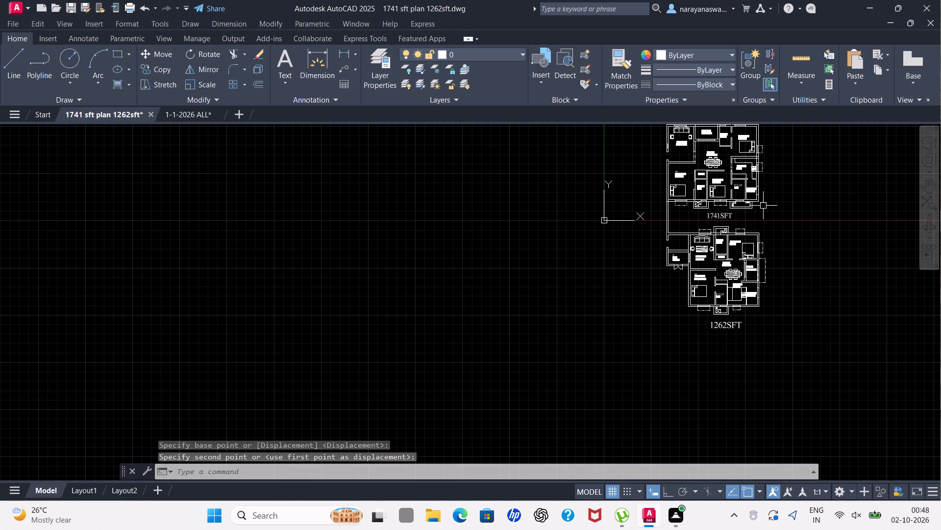
scroll(690, 251, "up", 2)
scroll(655, 225, "down", 2)
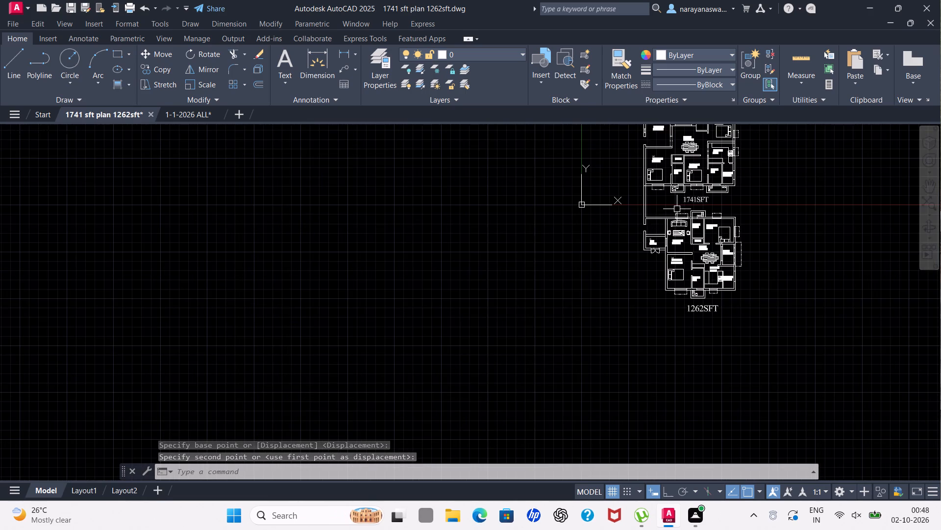
scroll(677, 209, "down", 2)
scroll(712, 152, "up", 2)
scroll(689, 225, "up", 1)
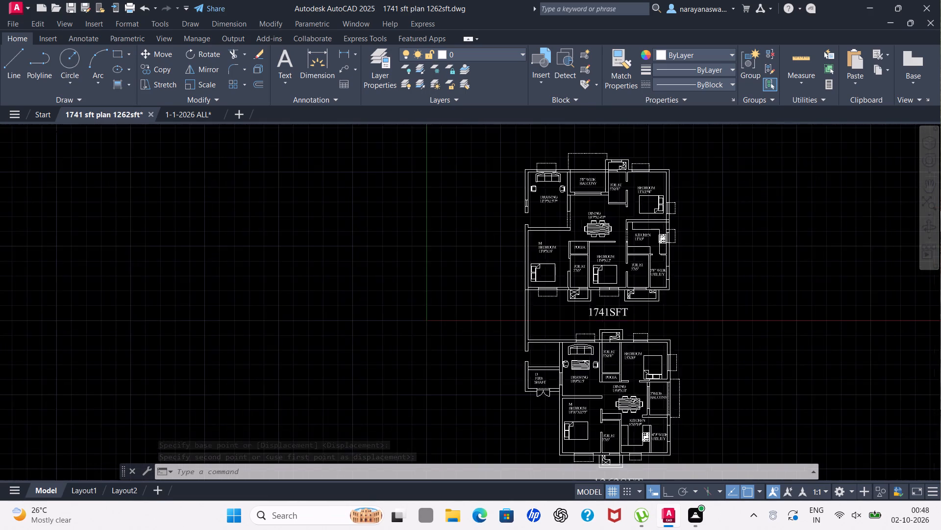
scroll(689, 225, "up", 1)
scroll(689, 224, "down", 2)
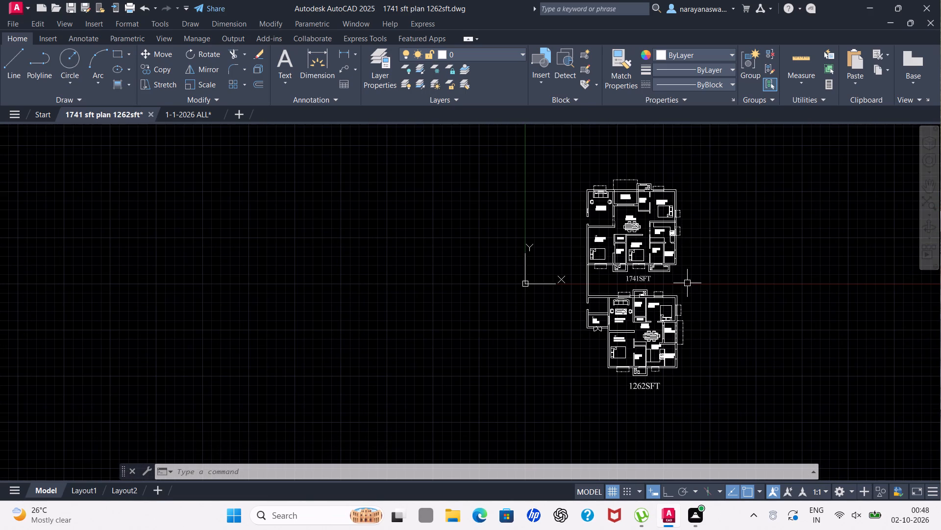
Examine both apartment plans, their room labels and the 1741SFT and 1262SFT area labels beneath them.
scroll(666, 277, "up", 2)
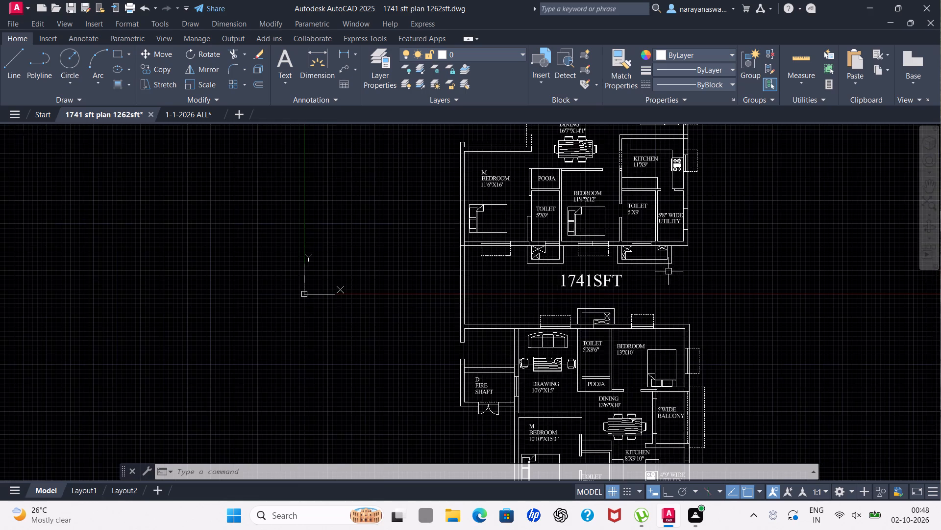
scroll(671, 268, "down", 2)
scroll(670, 293, "up", 2)
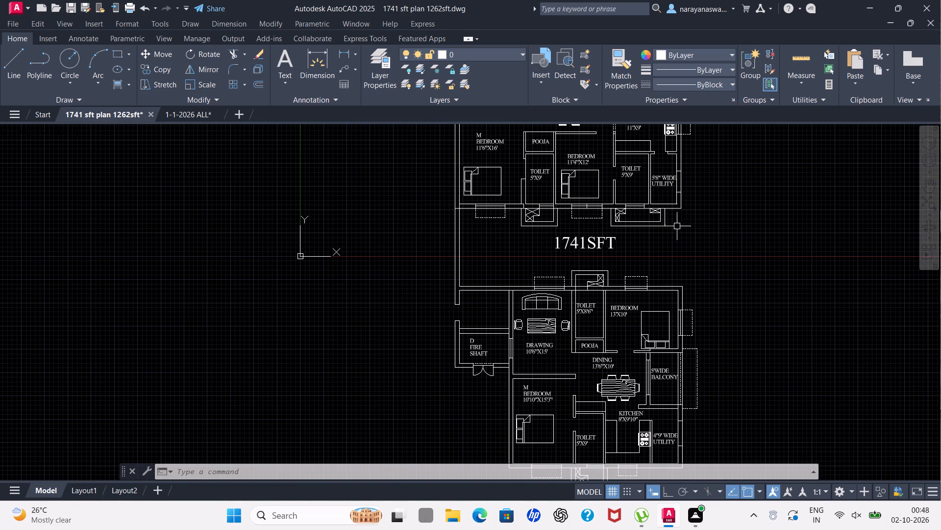
scroll(682, 165, "up", 2)
scroll(680, 189, "down", 3)
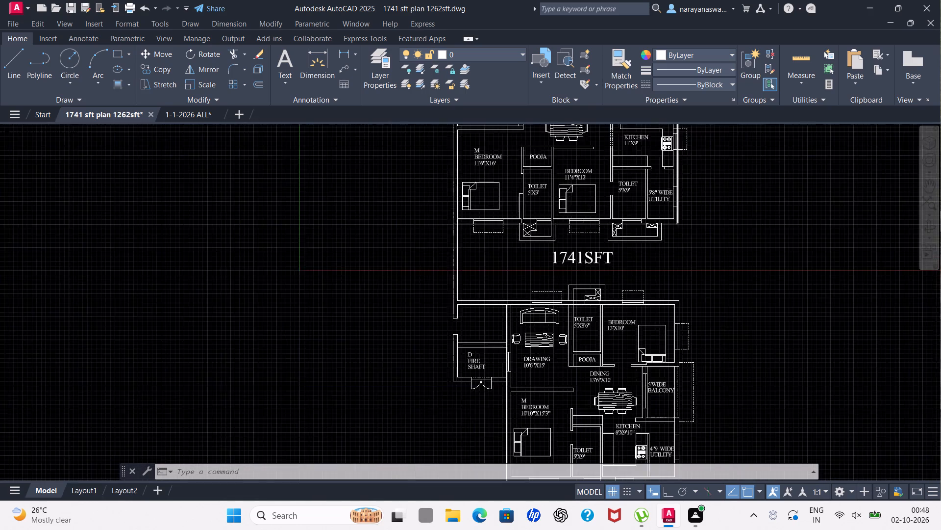
scroll(688, 202, "up", 2)
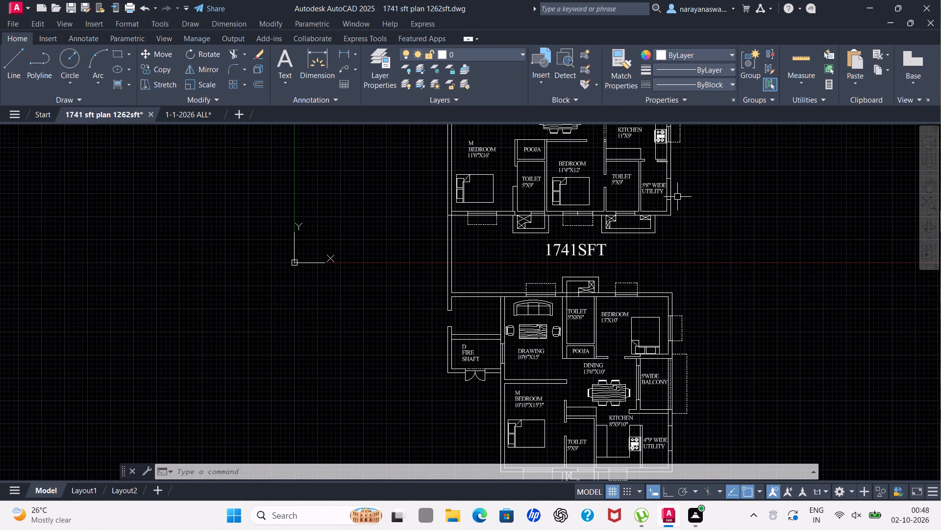
scroll(678, 197, "up", 1)
scroll(679, 197, "down", 4)
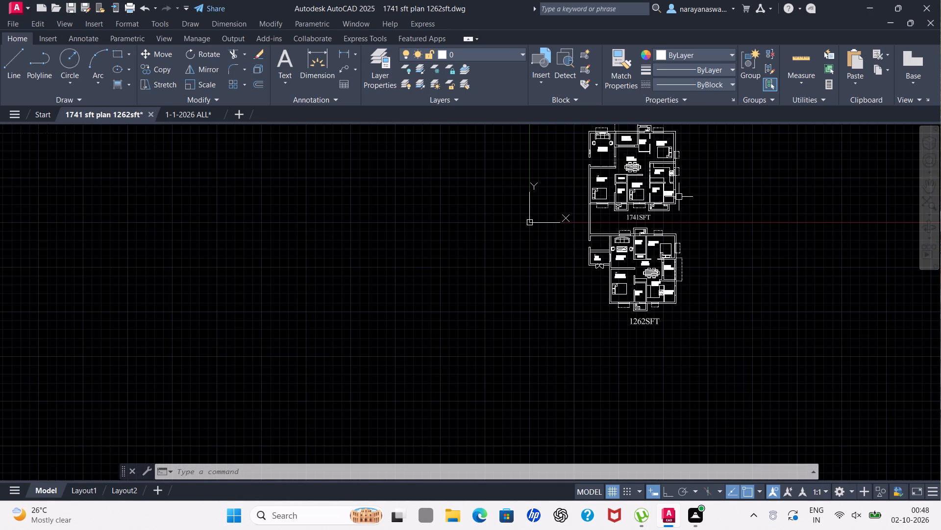
scroll(679, 197, "down", 1)
scroll(651, 140, "up", 2)
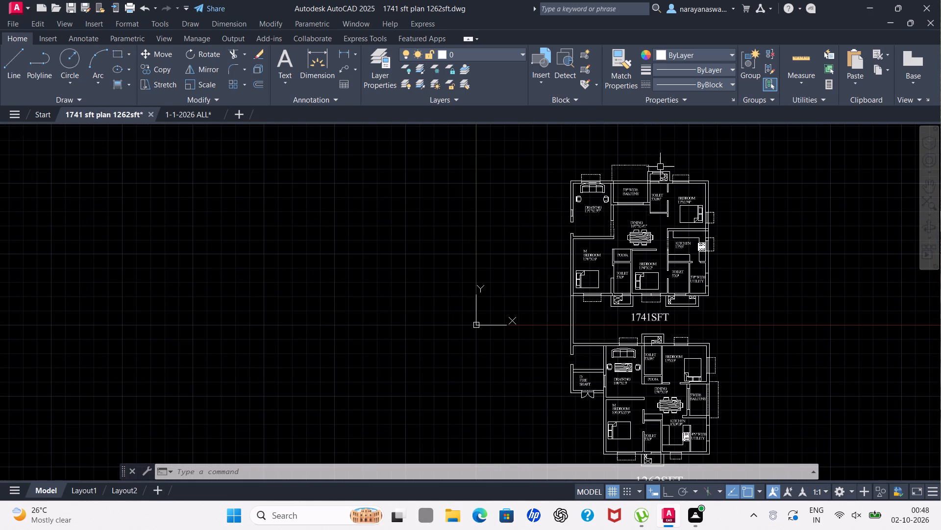
scroll(671, 177, "up", 3)
scroll(672, 177, "down", 4)
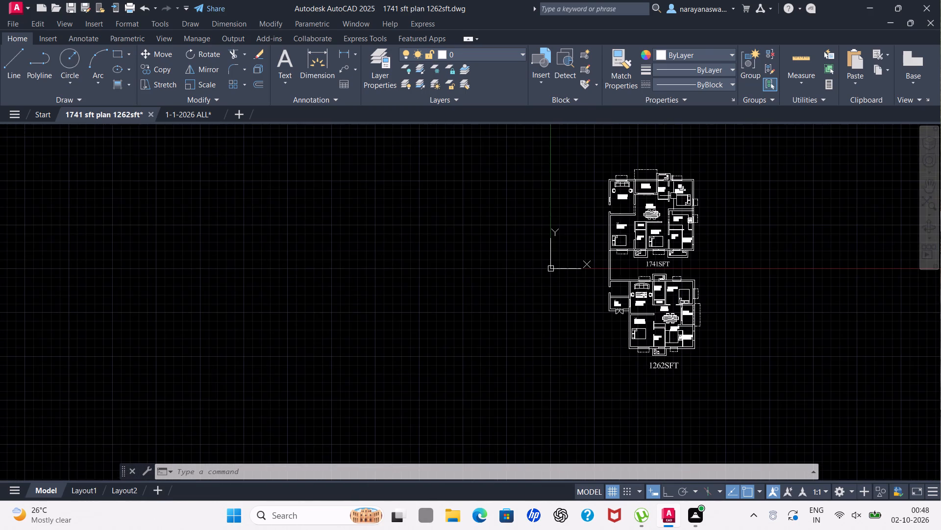
scroll(685, 214, "up", 3)
scroll(706, 226, "down", 3)
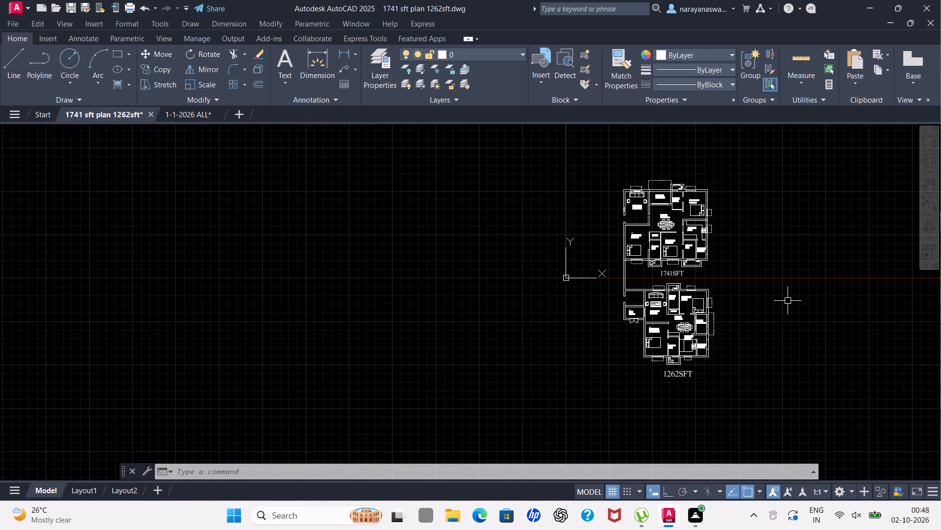
Save the 1741 sft plan 1262sft drawing.
key("ctrl+s")
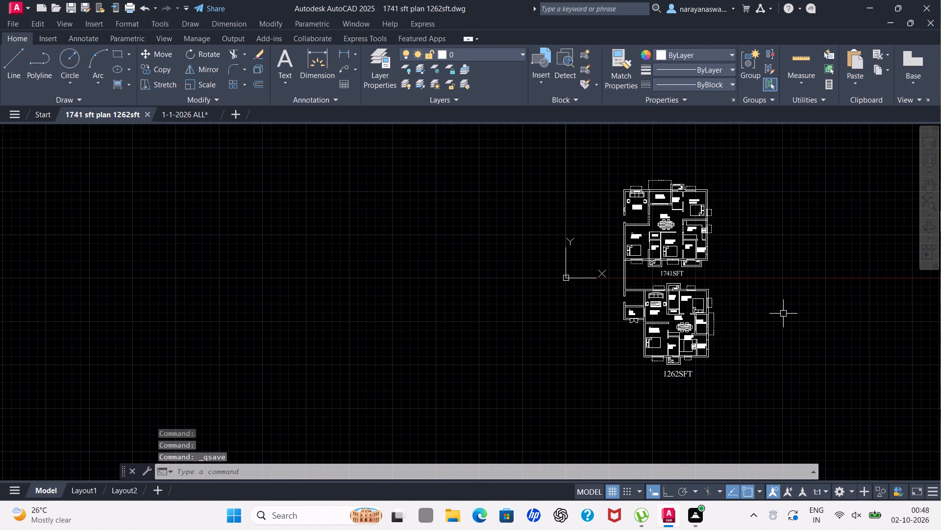
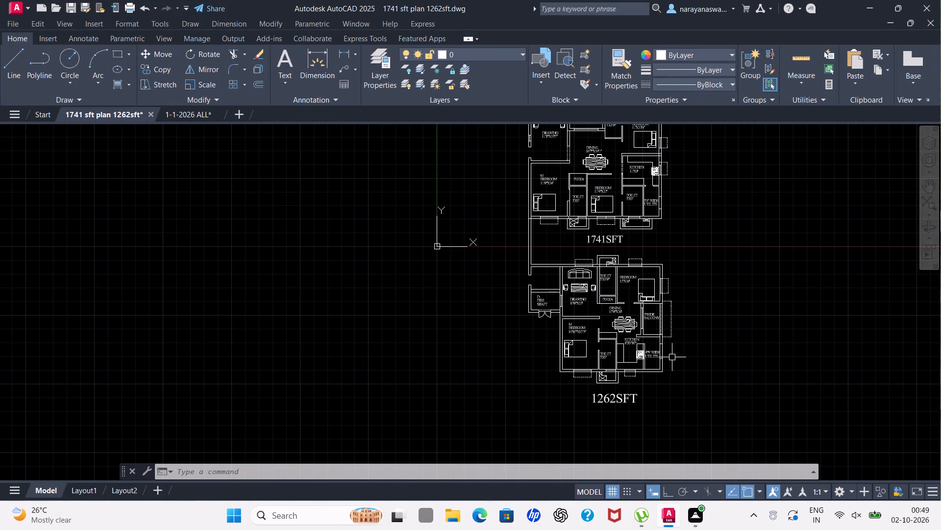
Examine both apartment plans, checking walls, openings, room labels and the 1741SFT and 1262SFT area labels.
scroll(693, 147, "up", 3)
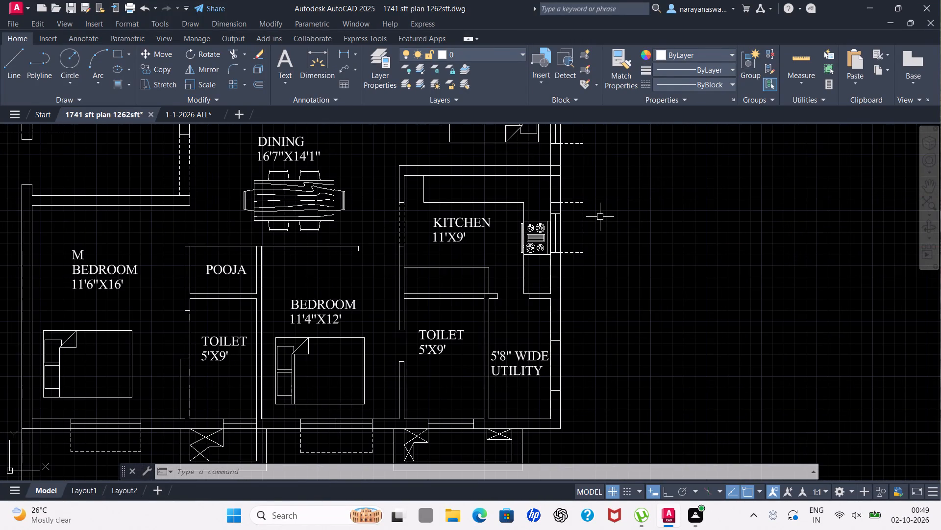
scroll(599, 217, "down", 4)
scroll(582, 177, "up", 3)
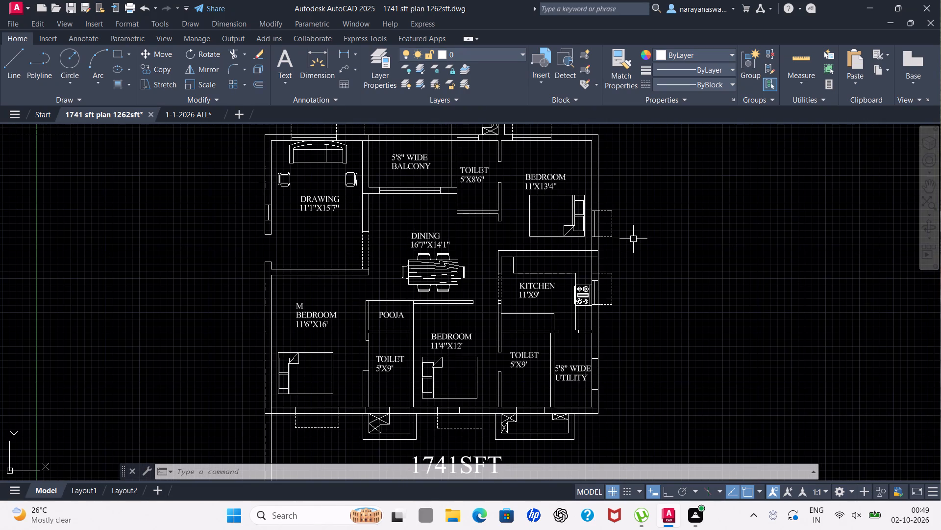
scroll(615, 241, "down", 1)
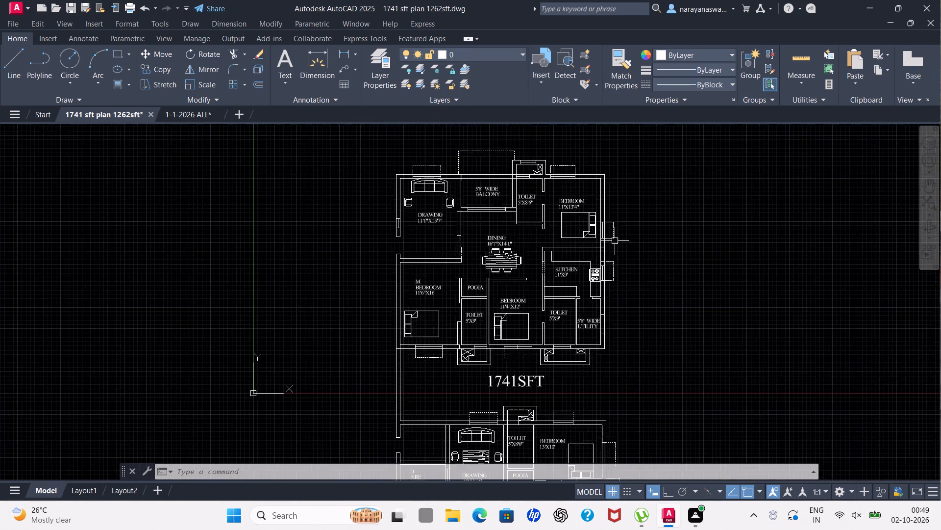
scroll(615, 241, "down", 1)
scroll(614, 229, "up", 1)
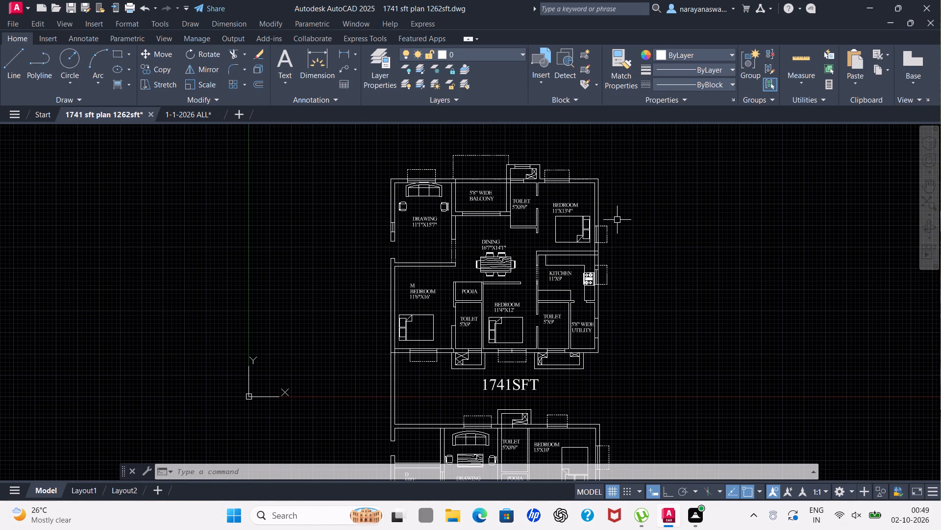
scroll(631, 212, "down", 1)
scroll(646, 407, "up", 2)
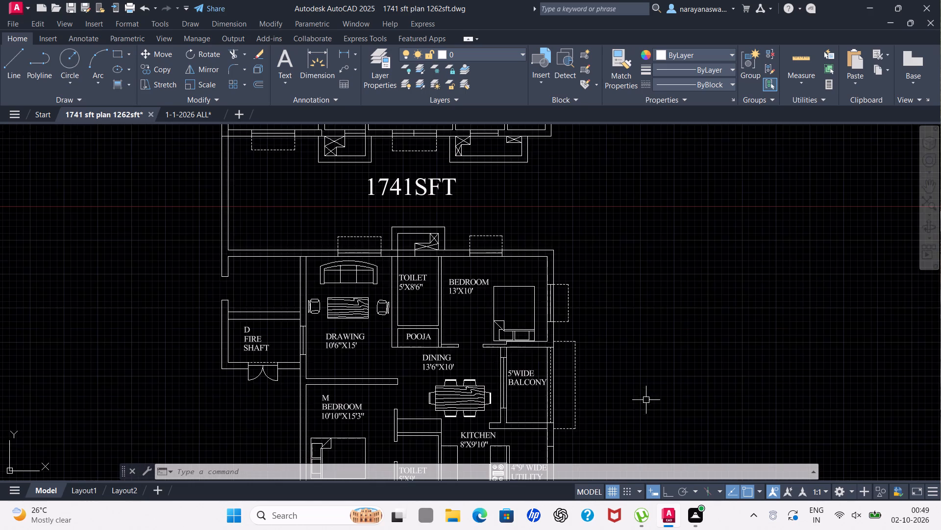
scroll(646, 392, "down", 3)
scroll(615, 419, "up", 4)
scroll(606, 348, "down", 2)
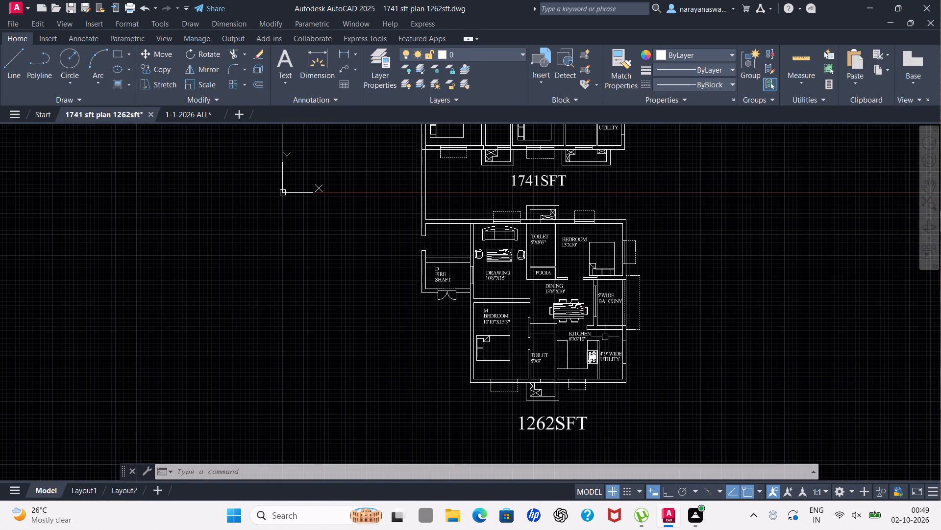
scroll(612, 241, "down", 3)
scroll(624, 141, "up", 2)
scroll(599, 277, "up", 2)
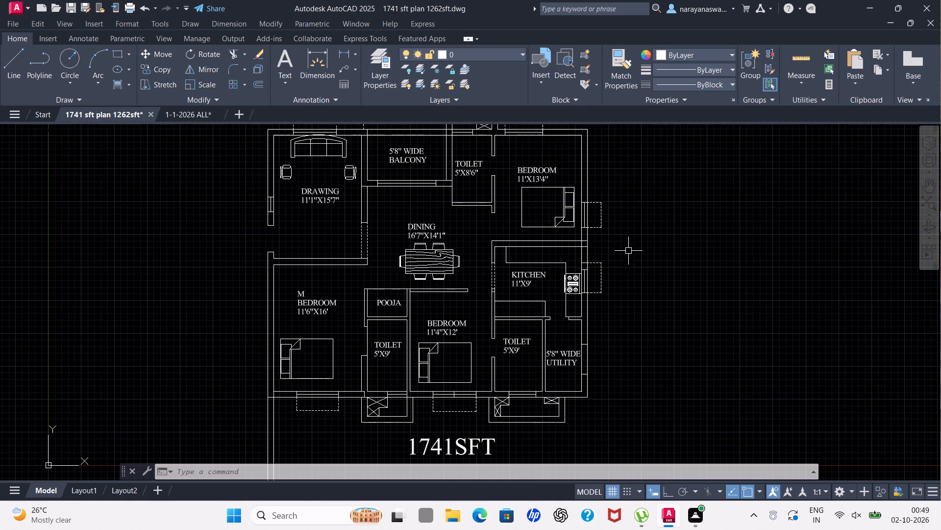
scroll(607, 261, "down", 2)
scroll(608, 257, "up", 2)
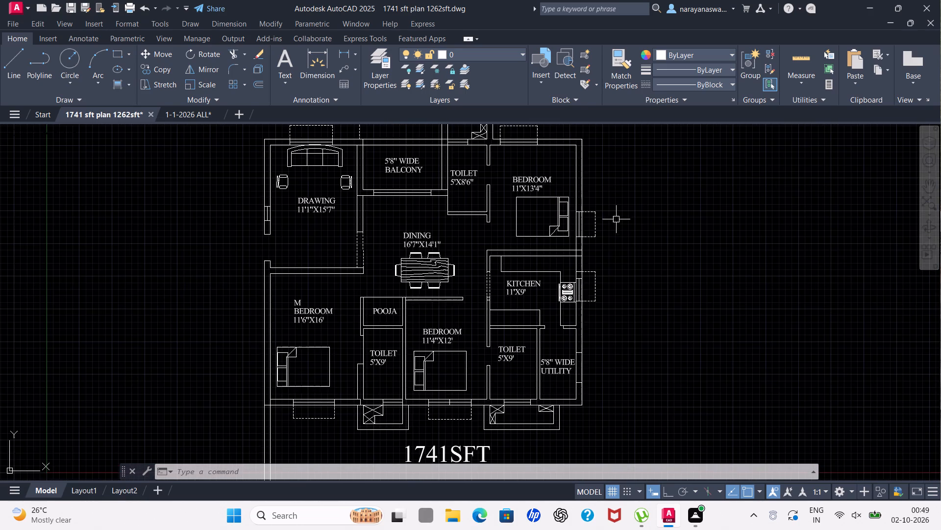
scroll(581, 235, "down", 2)
scroll(575, 200, "up", 2)
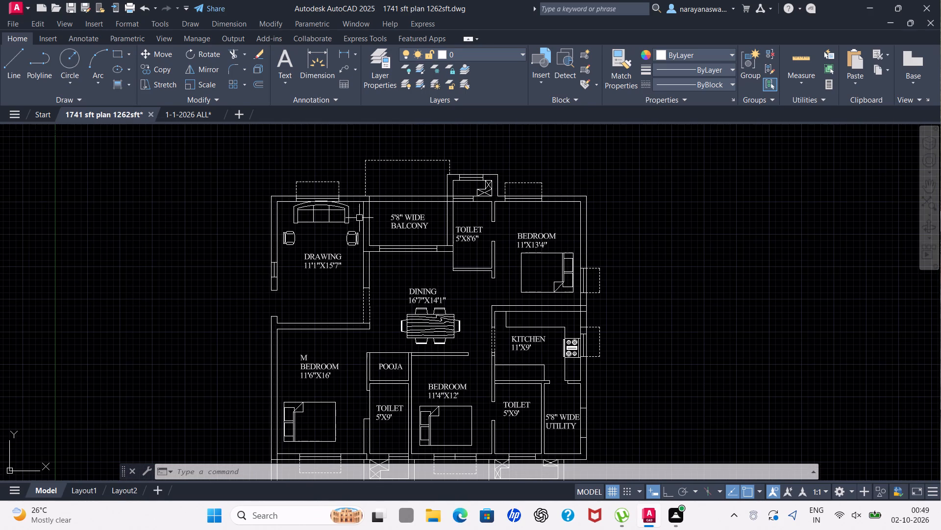
Trim the overlapping wall line segments at the M BEDROOM's lower-left corner in the 1741SFT plan so the wall junction is open.
scroll(348, 275, "down", 1)
scroll(307, 329, "down", 1)
scroll(277, 424, "up", 2)
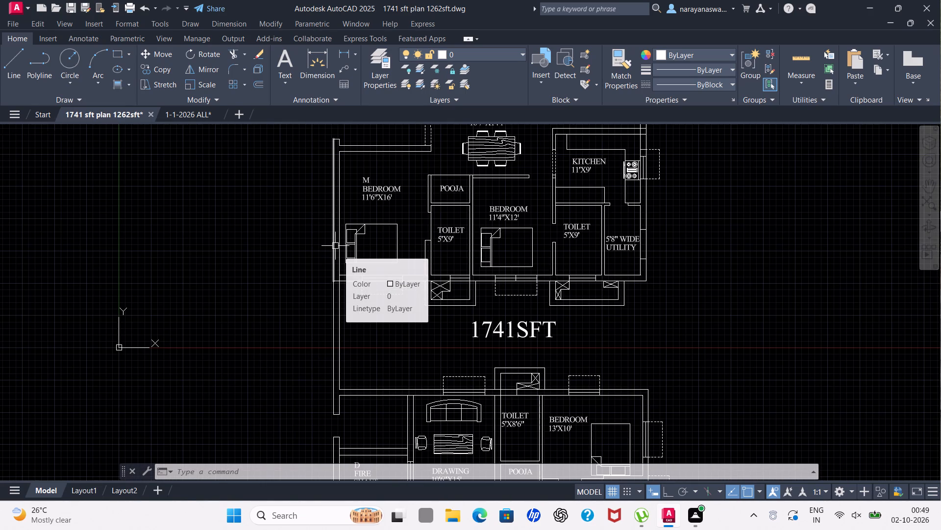
scroll(342, 269, "up", 2)
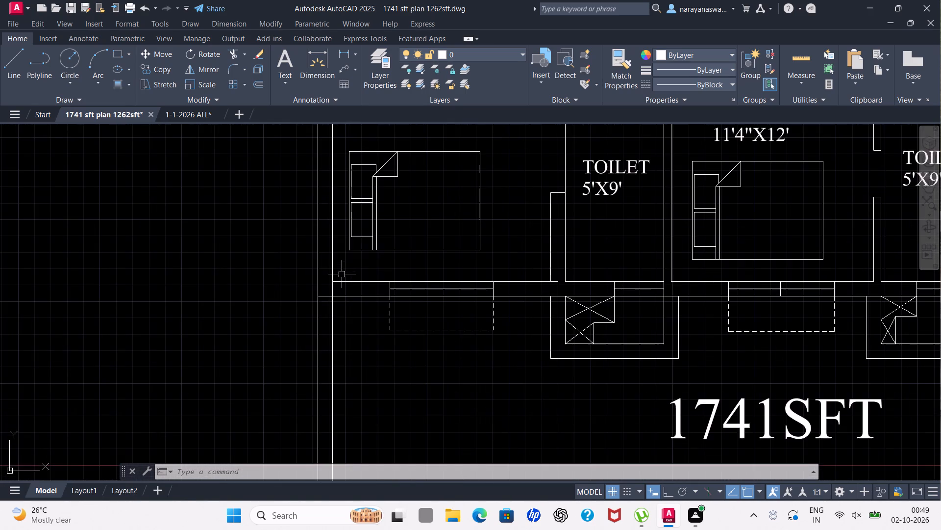
scroll(342, 276, "down", 2)
scroll(351, 242, "up", 1)
scroll(335, 293, "up", 2)
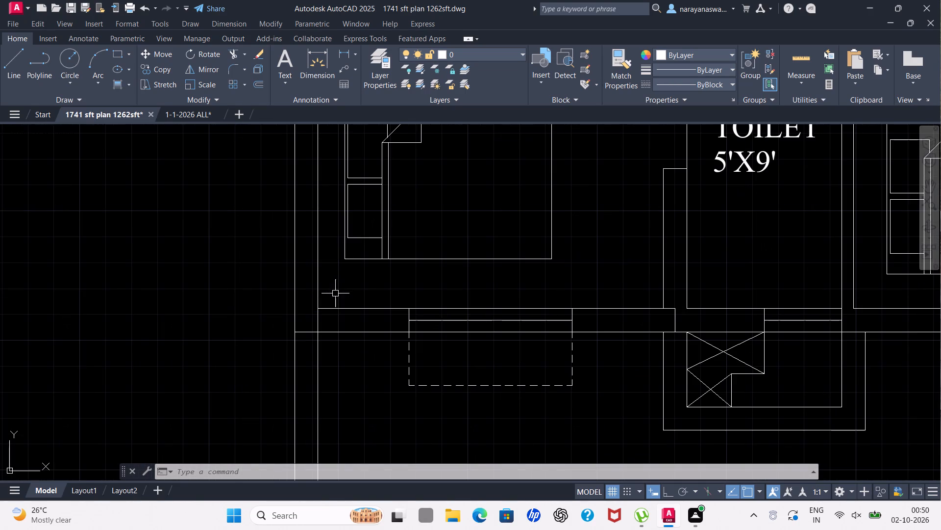
type("TR")
key("Return")
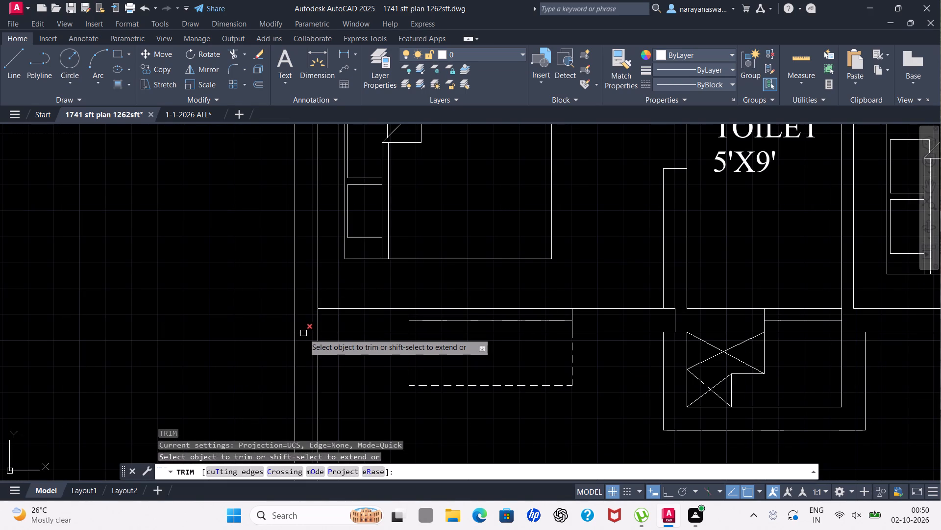
left_click(303, 333)
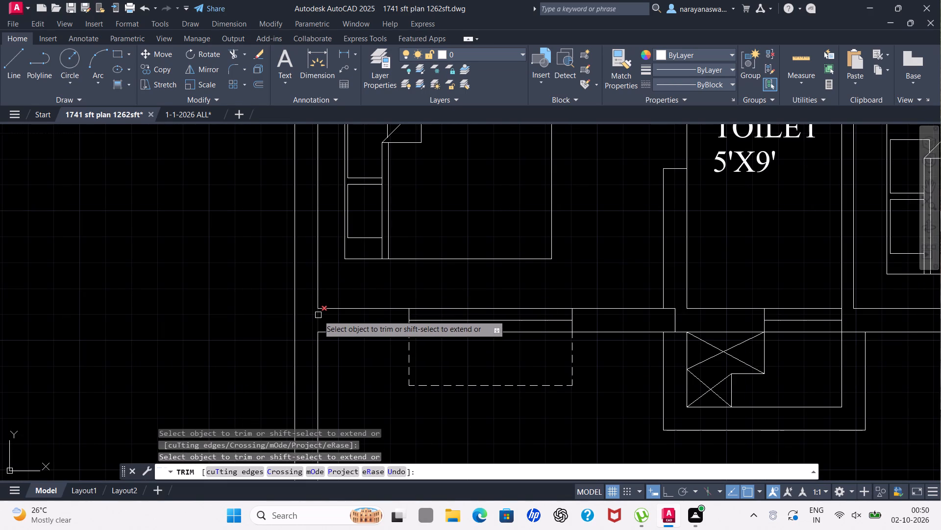
left_click(318, 315)
End the trimming and save the 1741 sft plan 1262sft drawing.
scroll(300, 143, "down", 5)
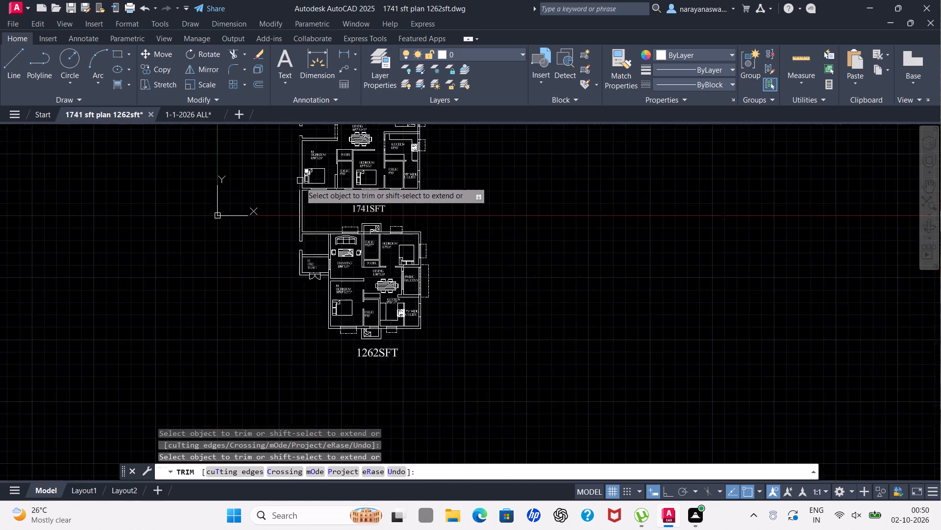
scroll(300, 182, "down", 1)
scroll(295, 146, "up", 4)
scroll(396, 242, "down", 4)
scroll(391, 321, "up", 3)
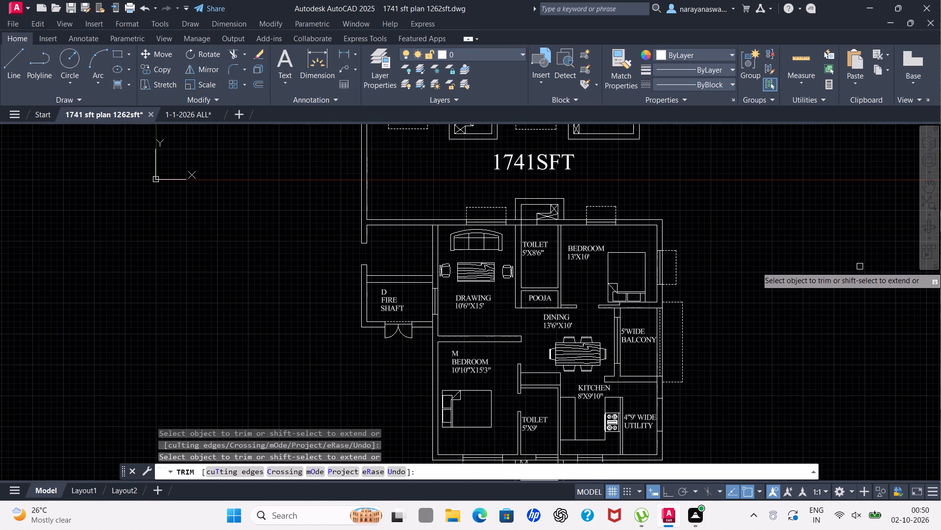
key("ctrl+s")
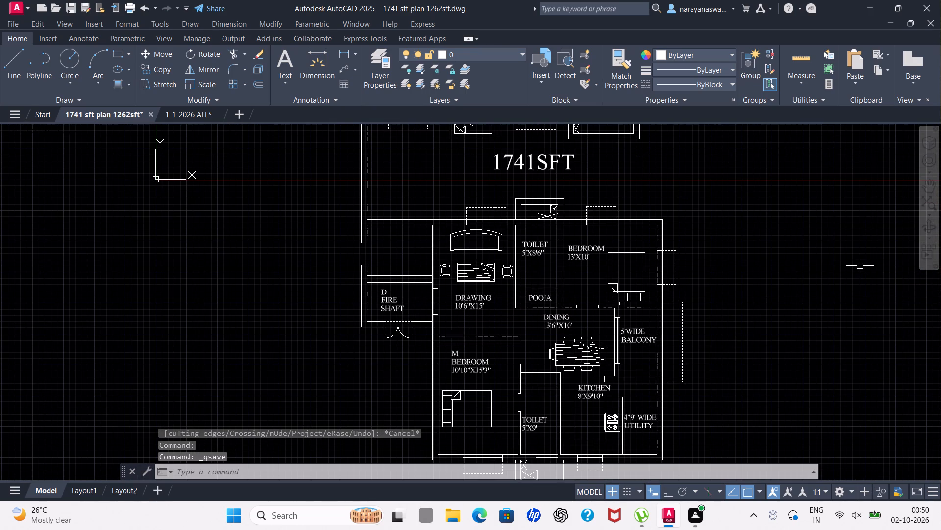
key("ctrl+s")
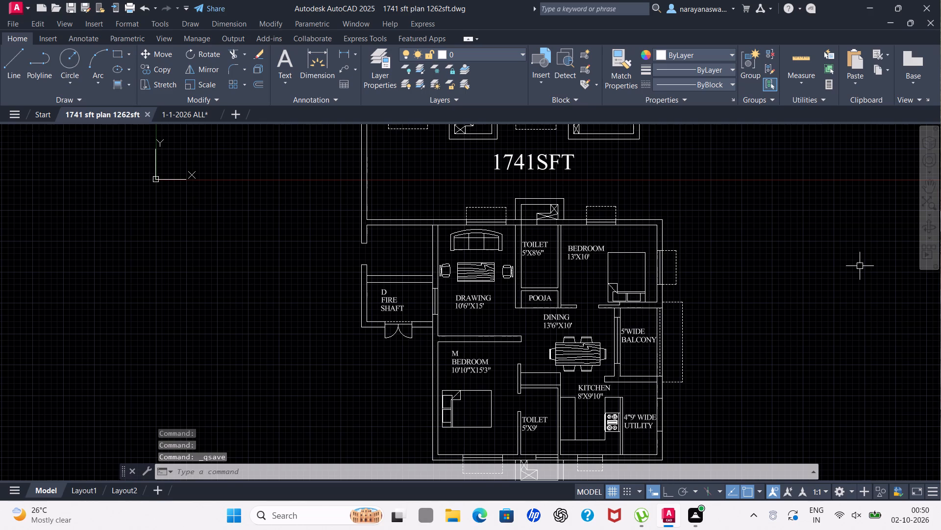
Start a plot of the model and set the plotter to AutoCAD PDF (High Quality Print).pc3.
scroll(857, 267, "down", 3)
scroll(869, 220, "up", 3)
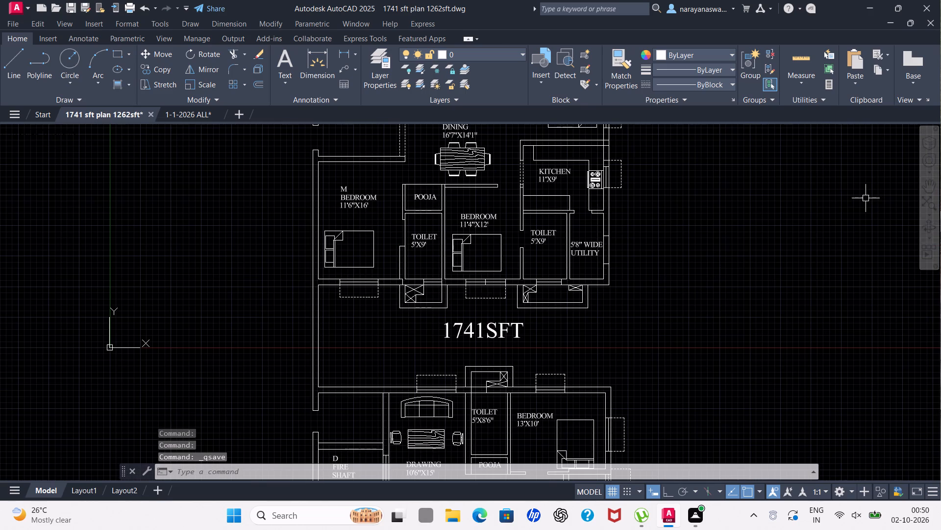
key("ctrl+p")
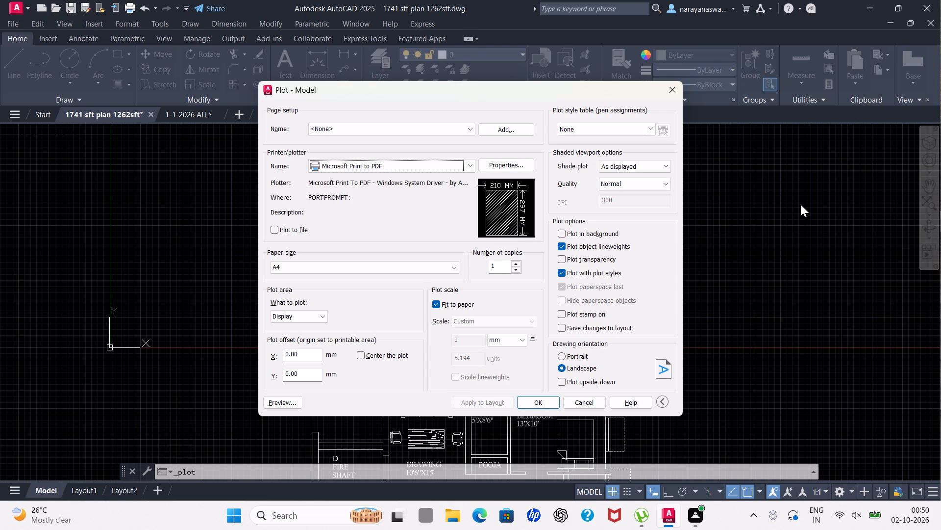
left_click(469, 163)
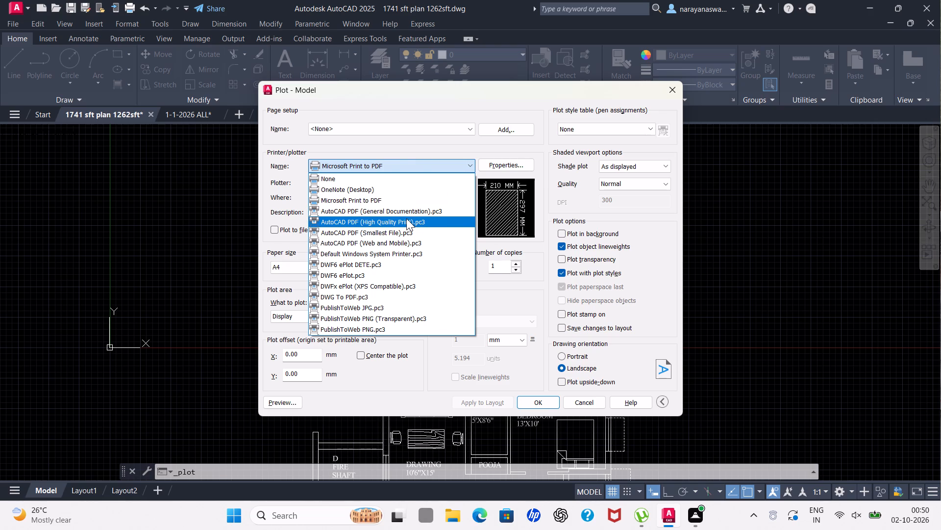
left_click(406, 218)
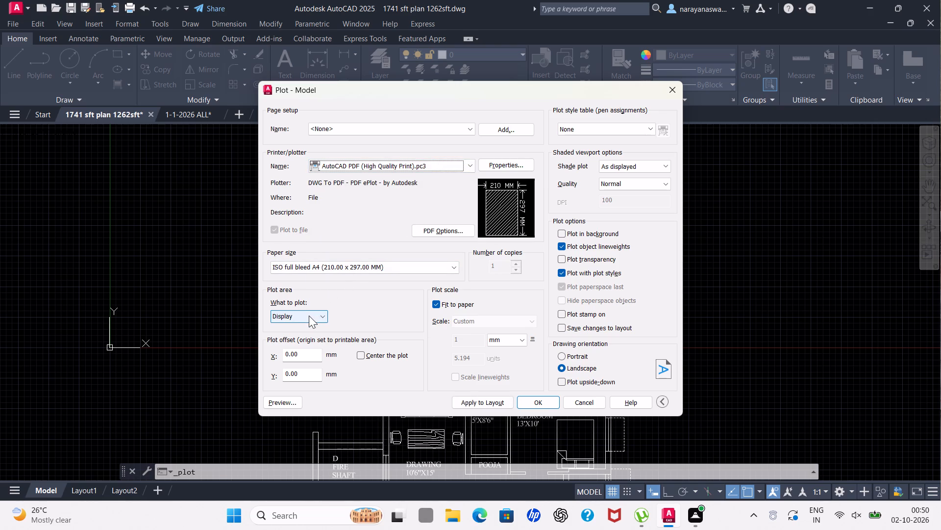
Set the plot area to a window enclosing both plans and their area labels, and centre the plot.
left_click(320, 317)
left_click(286, 348)
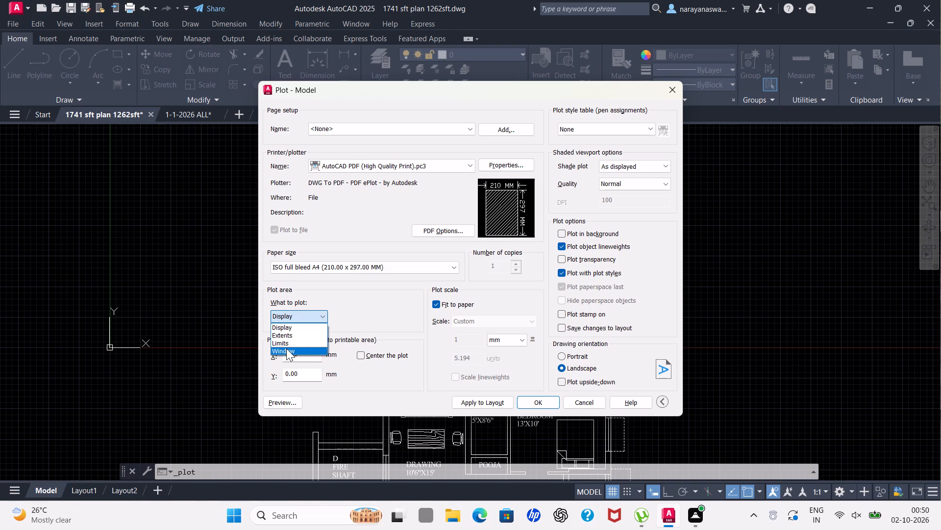
scroll(358, 329, "down", 3)
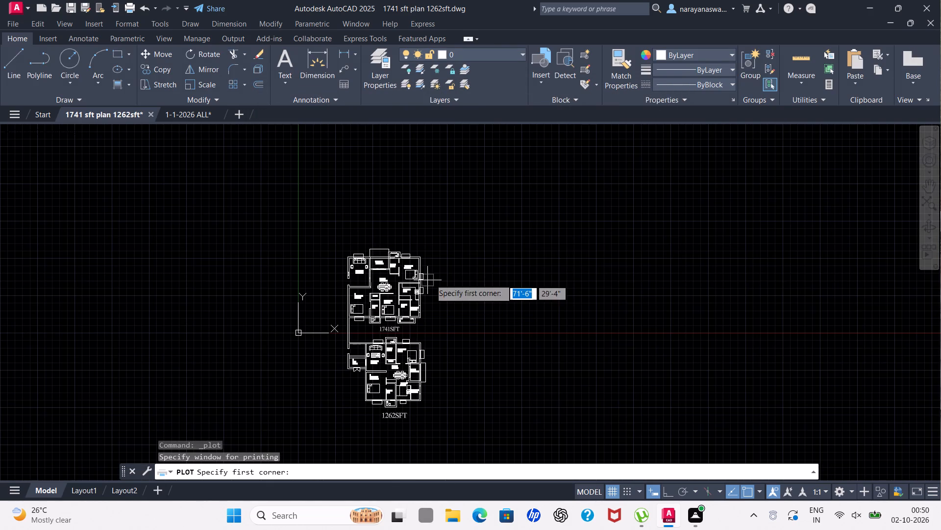
left_click(445, 228)
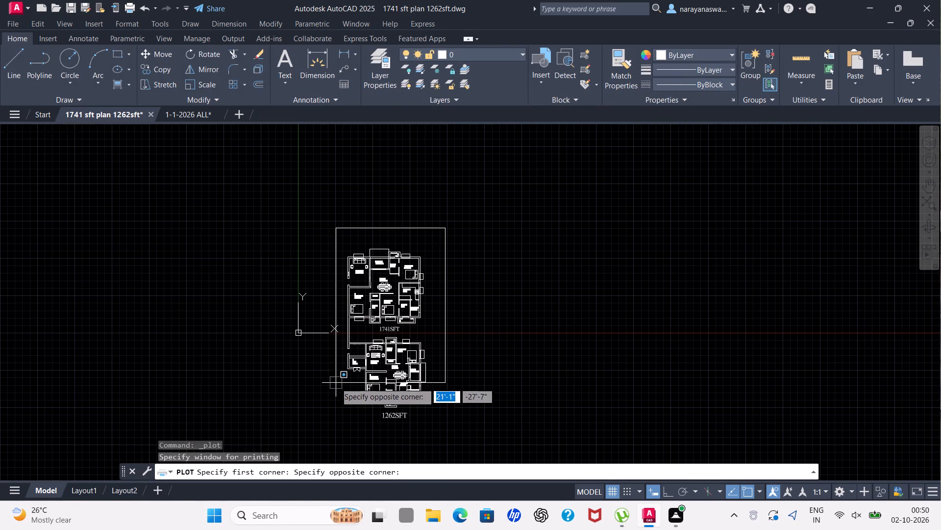
left_click(336, 424)
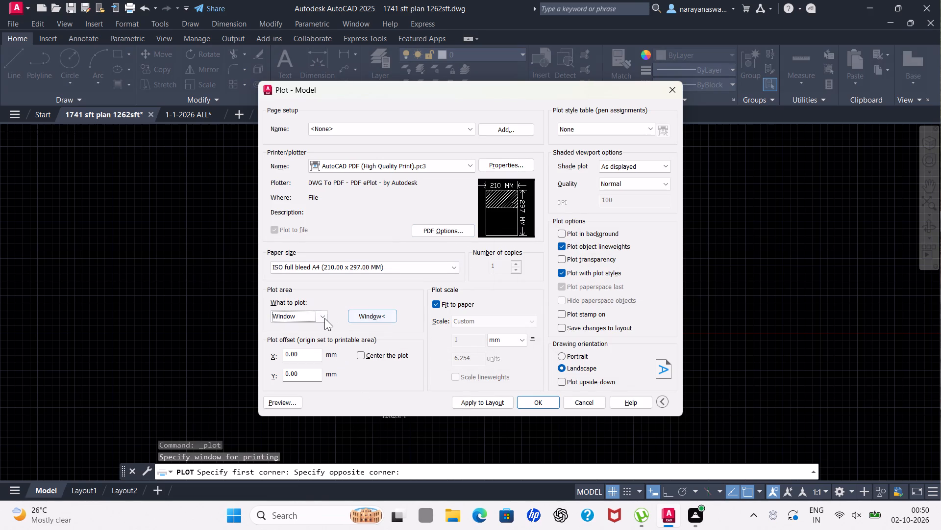
left_click(362, 355)
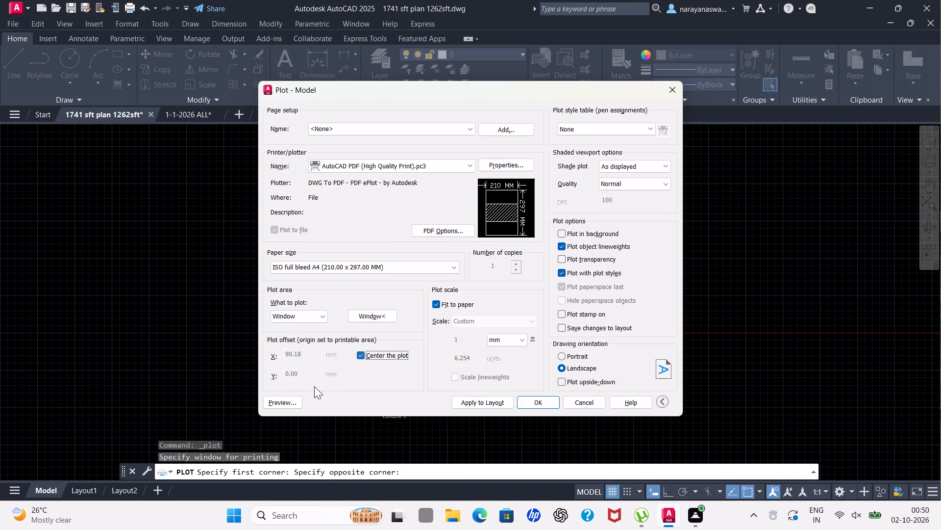
Preview the plot and examine the wall lines, room labels and placement of both plans on the sheet.
left_click(293, 402)
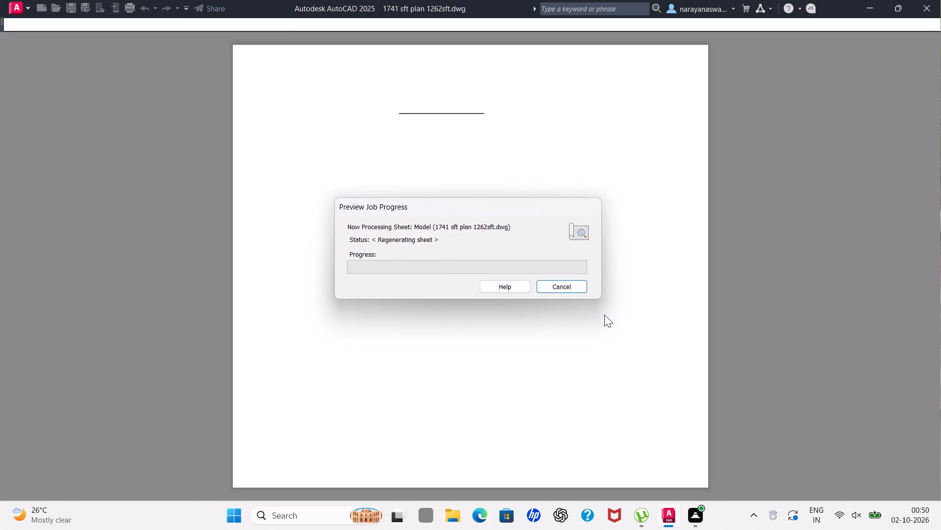
scroll(499, 204, "up", 2)
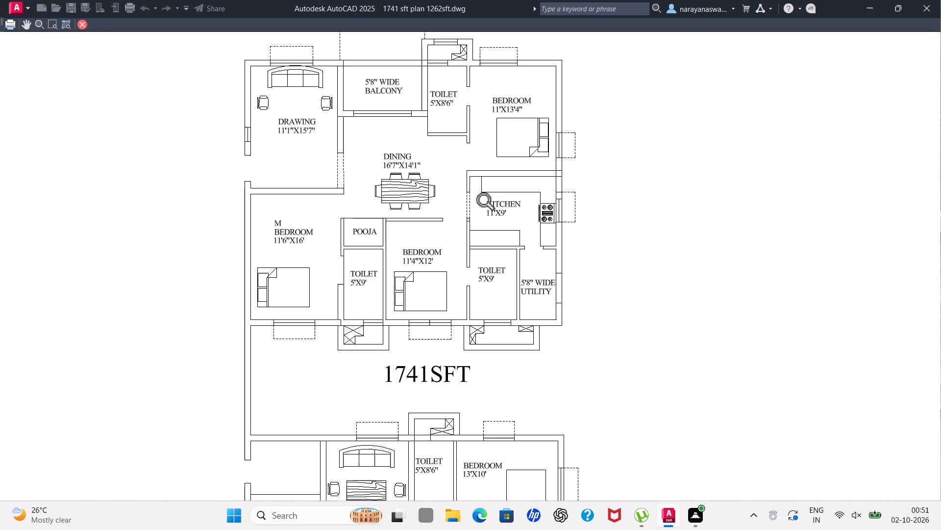
scroll(503, 318, "up", 2)
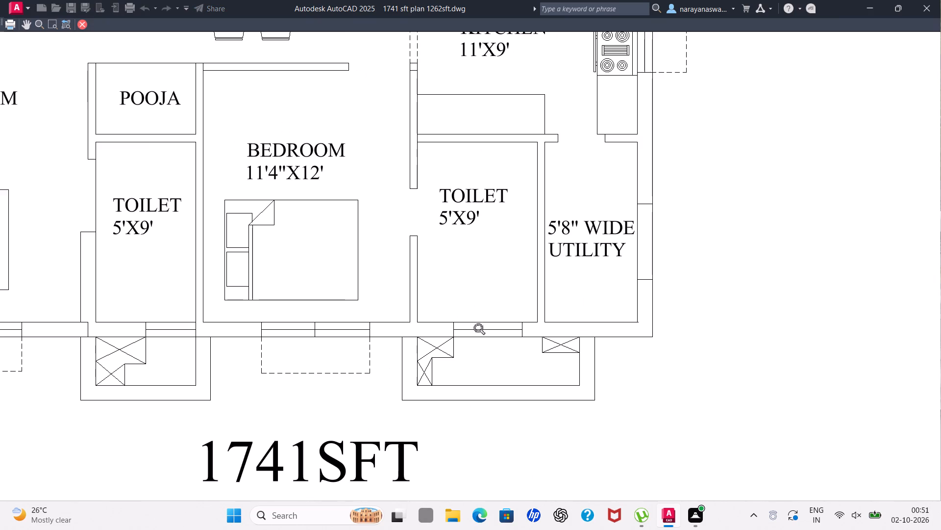
scroll(414, 351, "up", 3)
scroll(414, 351, "down", 4)
scroll(387, 283, "down", 2)
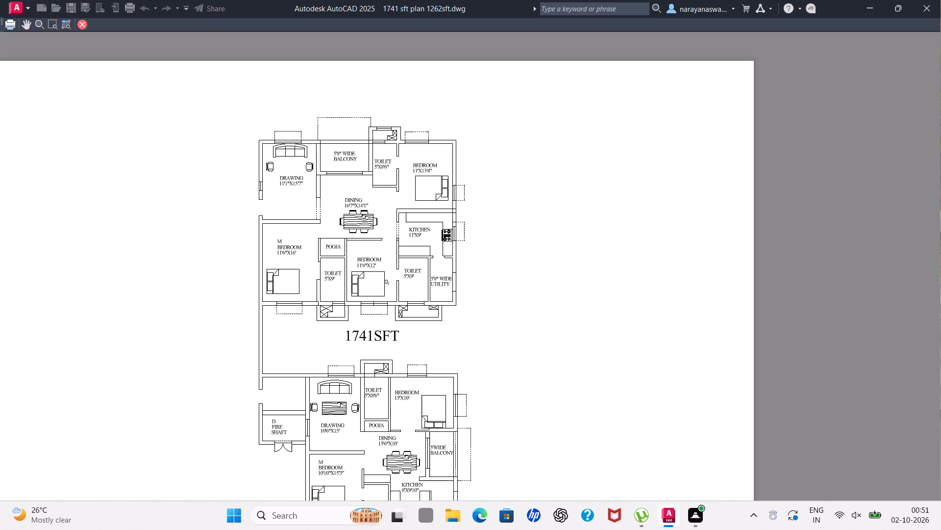
scroll(286, 172, "up", 2)
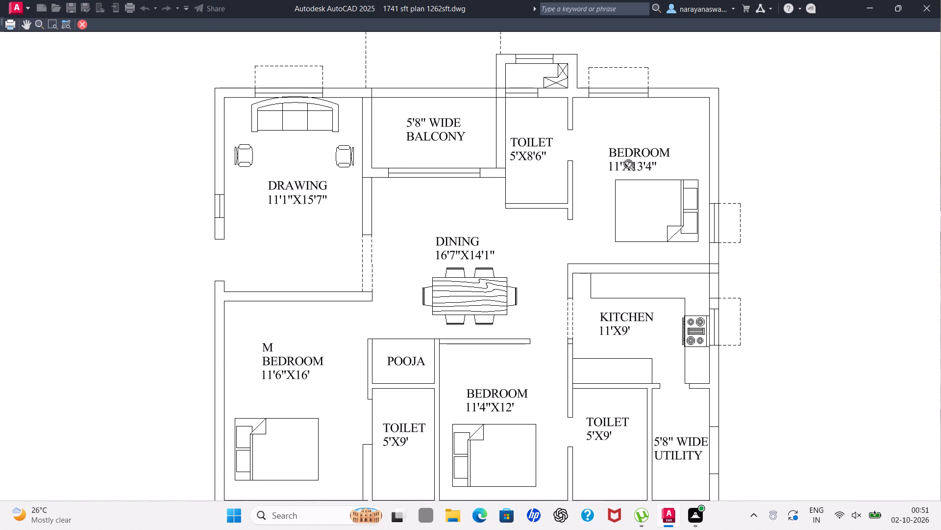
scroll(662, 331, "down", 4)
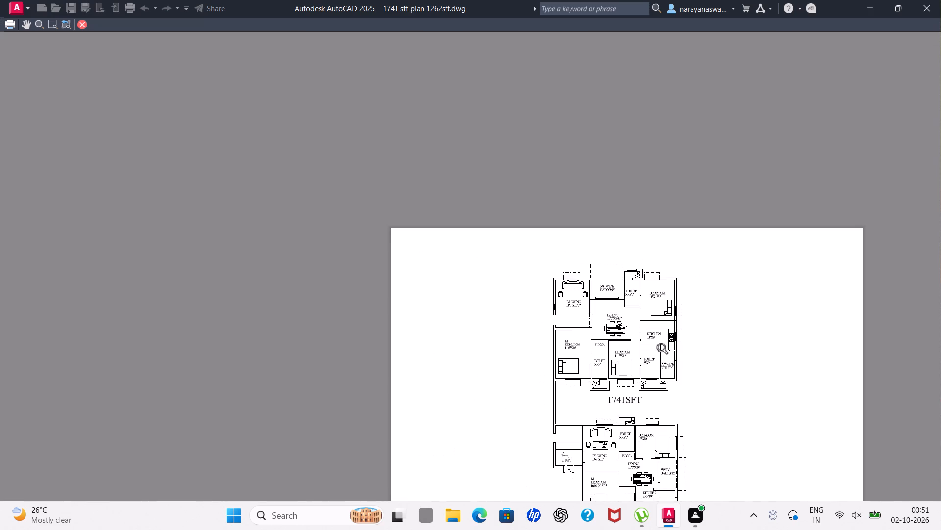
Plot from the preview and save 1741 sft plan 1262sft-Model.pdf in the harika folder on the Desktop.
scroll(681, 375, "down", 2)
scroll(678, 333, "down", 3)
scroll(651, 241, "down", 3)
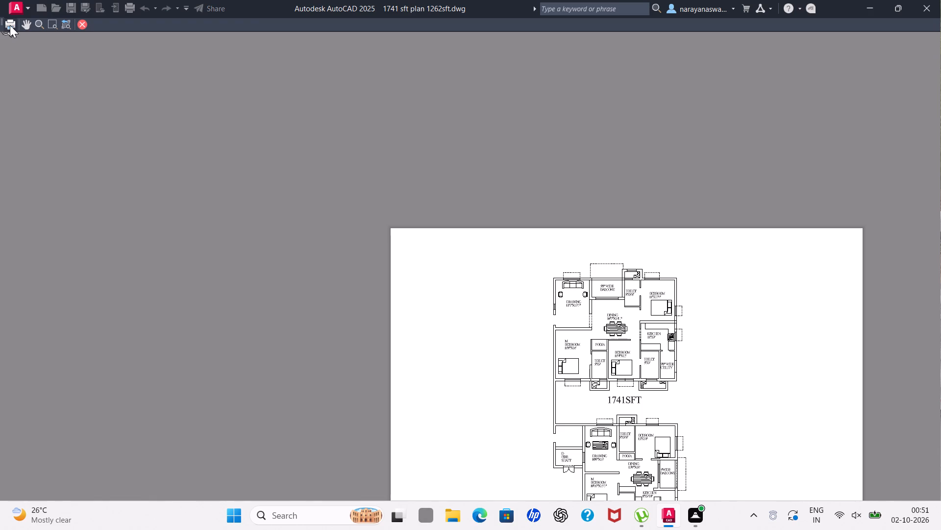
left_click(10, 25)
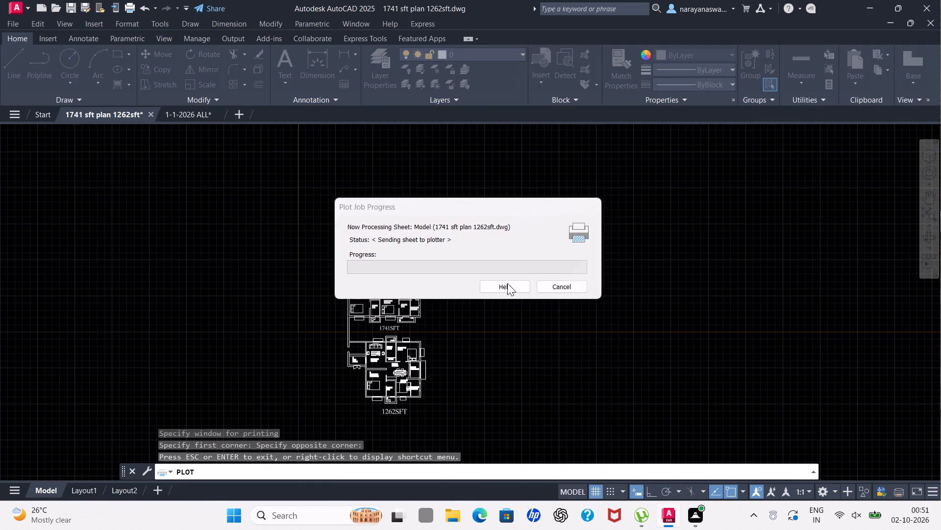
double_click(302, 218)
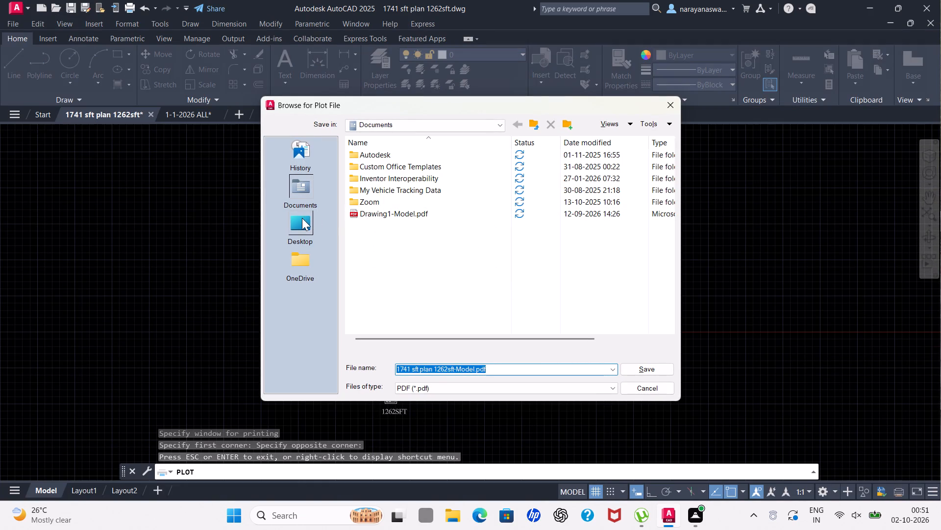
scroll(460, 213, "down", 2)
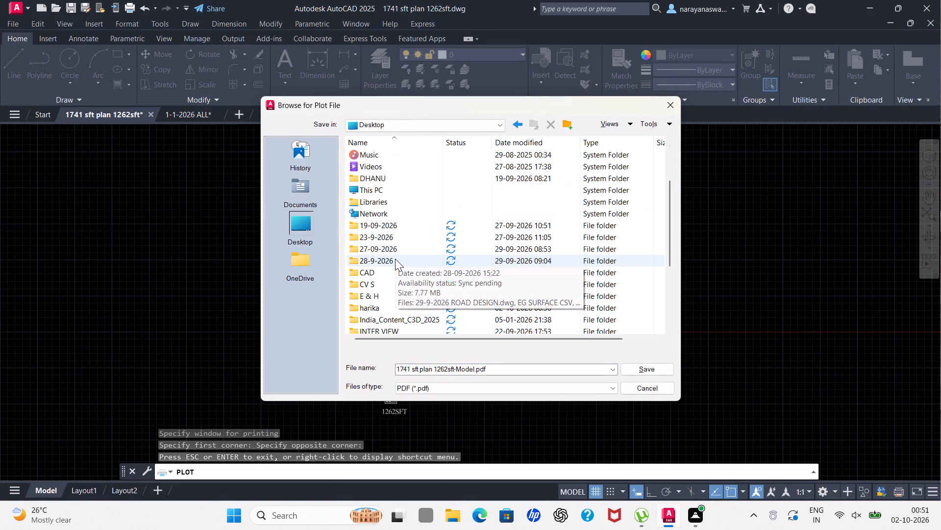
scroll(399, 249, "down", 1)
double_click(384, 270)
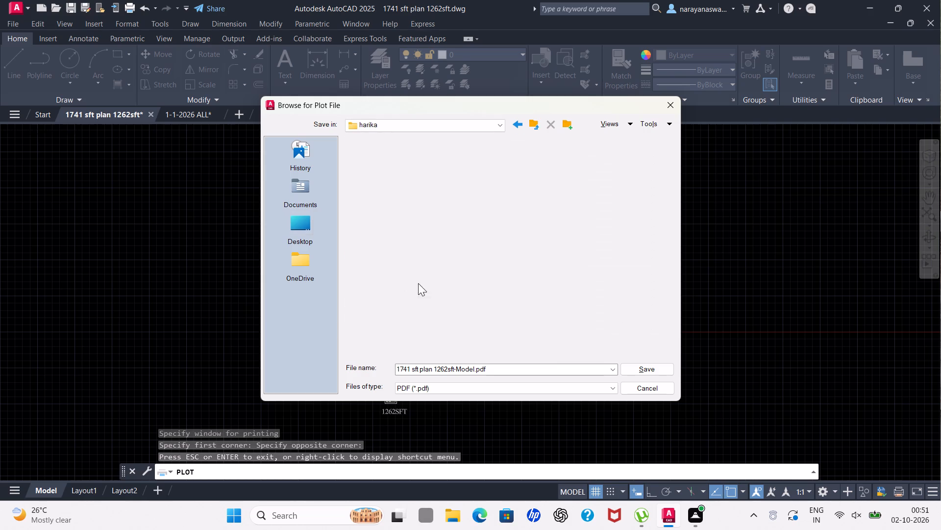
left_click(652, 365)
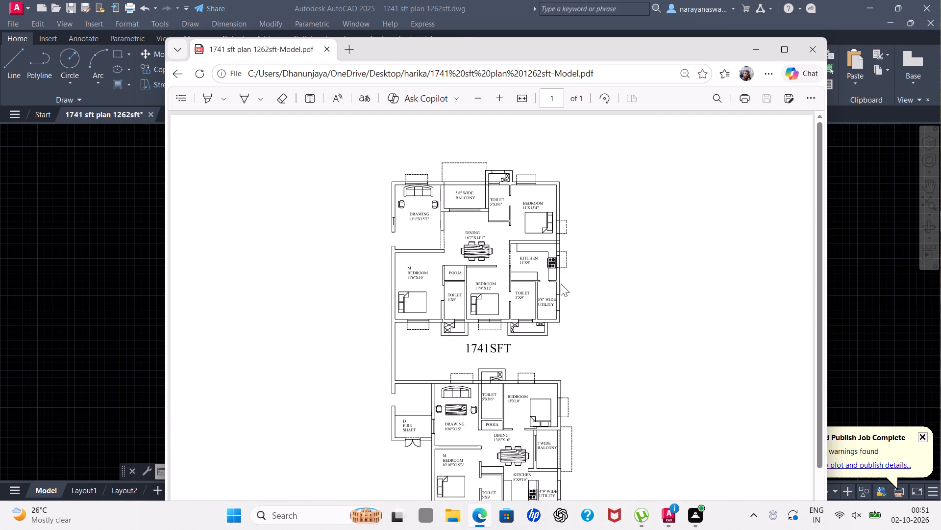
Examine the wall lines, room labels and area labels of both plans in the plotted PDF.
scroll(560, 279, "down", 2)
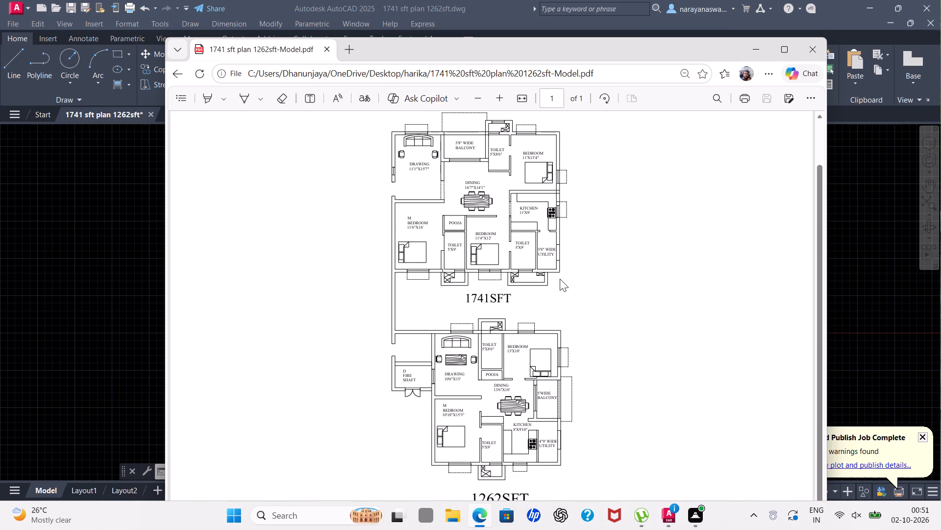
scroll(560, 279, "down", 1)
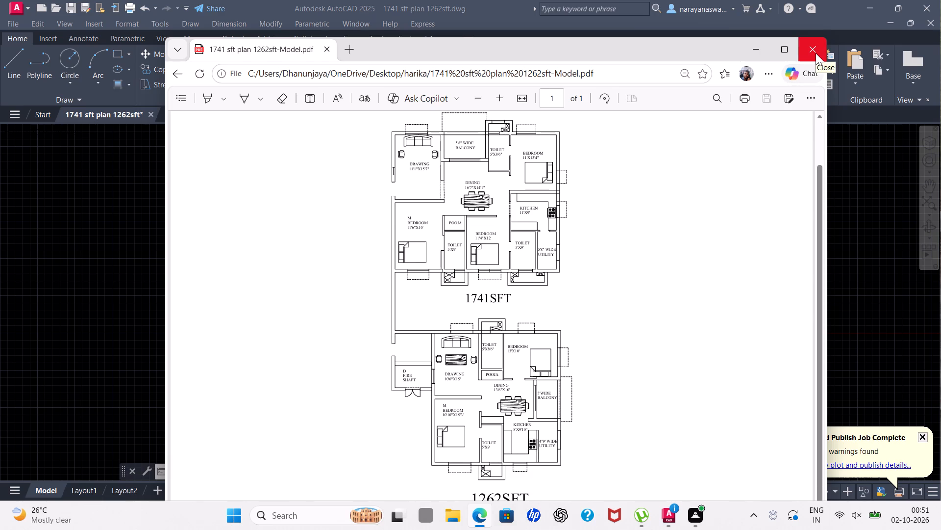
left_click(807, 93)
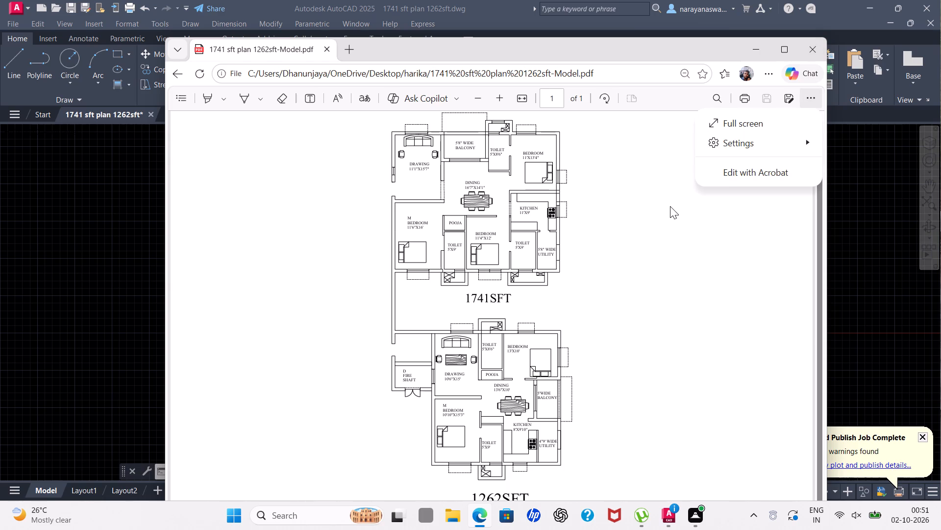
left_click(683, 203)
scroll(502, 201, "up", 3)
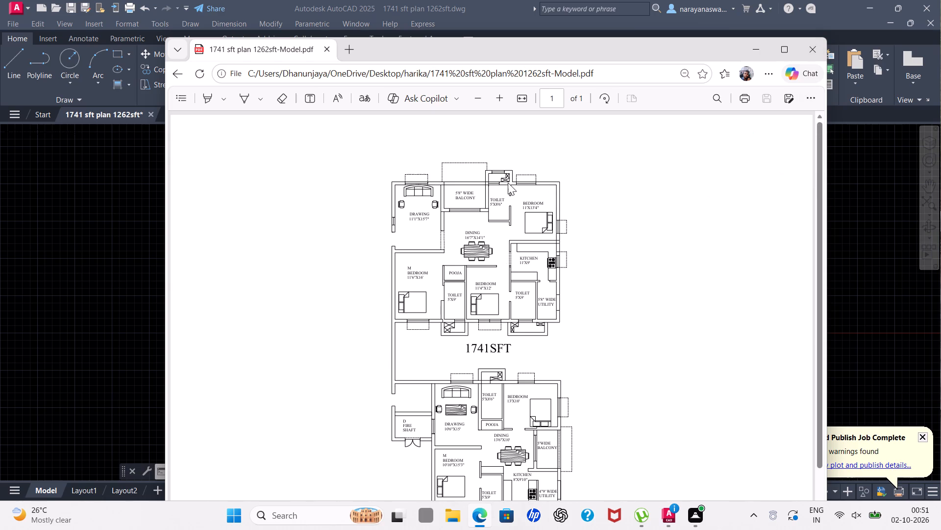
scroll(494, 184, "up", 3)
scroll(441, 187, "up", 3)
scroll(479, 269, "down", 4)
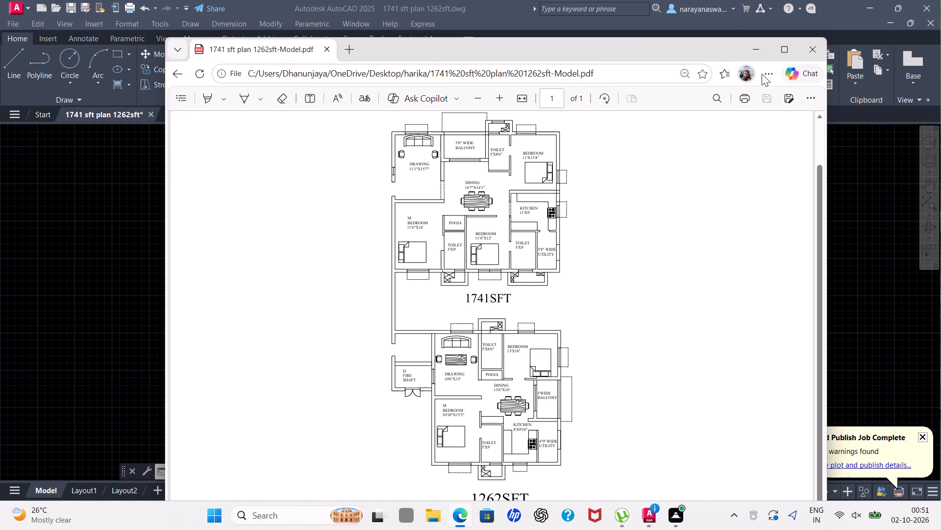
scroll(529, 154, "up", 2)
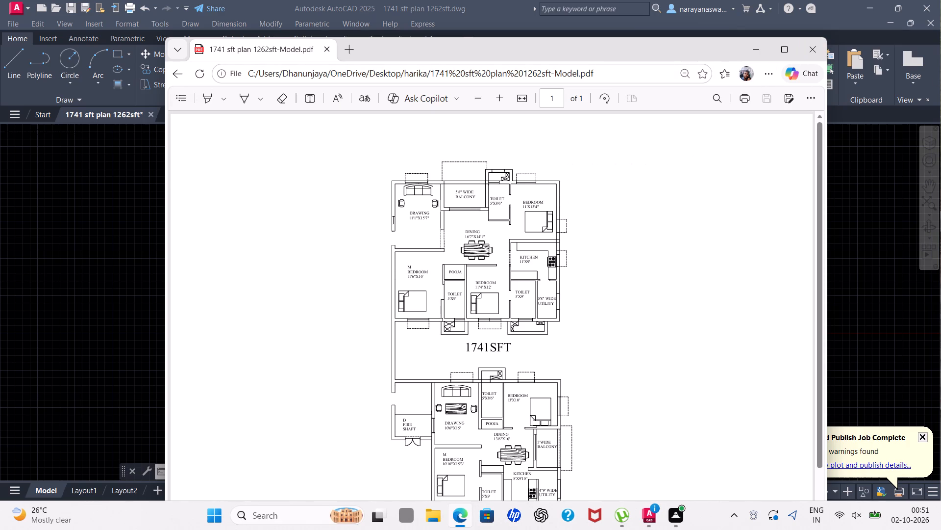
scroll(529, 161, "down", 2)
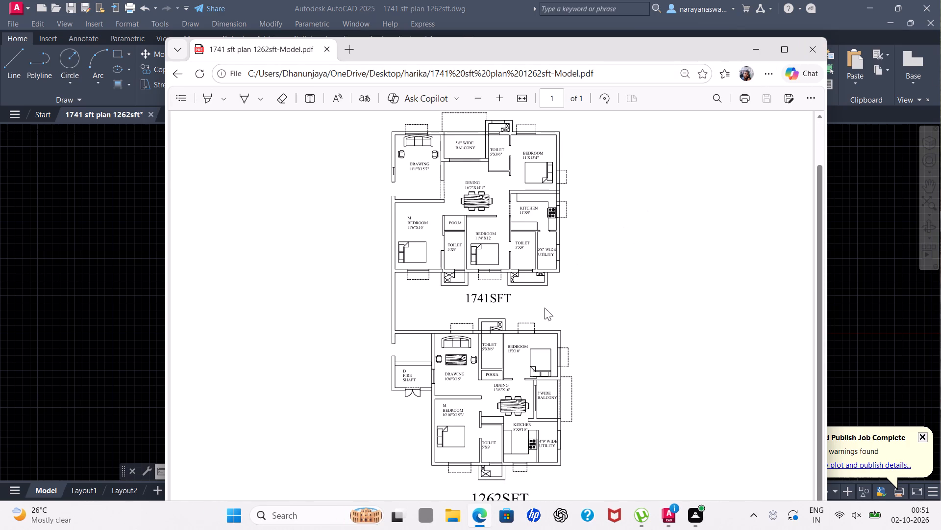
scroll(509, 392, "up", 2)
scroll(527, 356, "down", 3)
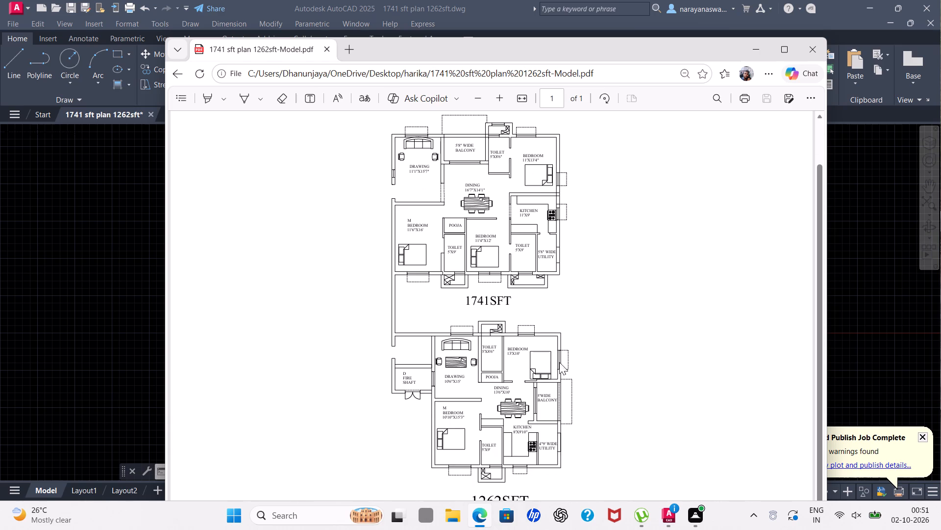
scroll(503, 459, "up", 1)
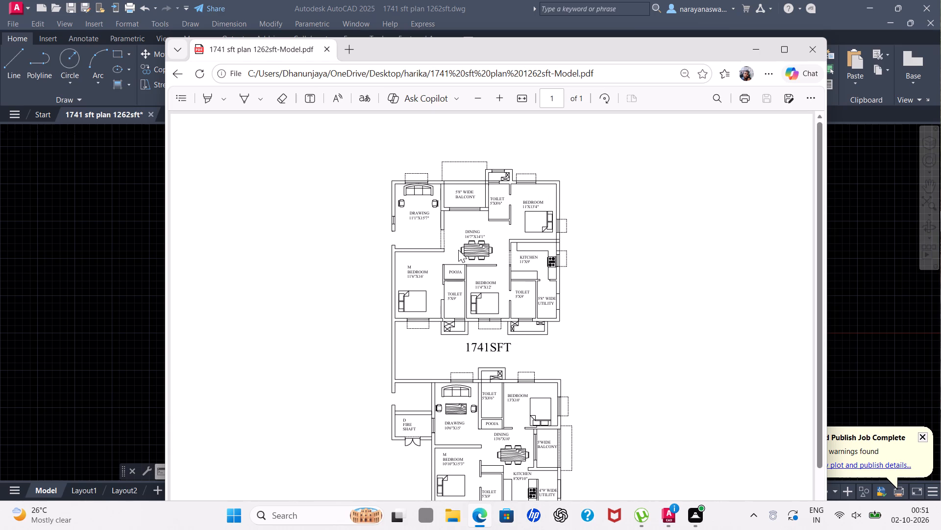
scroll(458, 250, "up", 2)
scroll(458, 250, "down", 3)
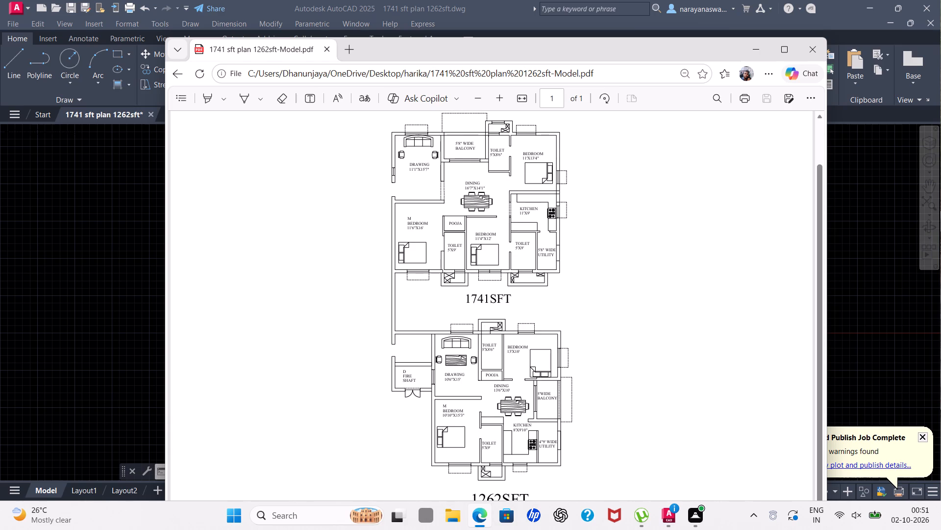
scroll(514, 292, "up", 3)
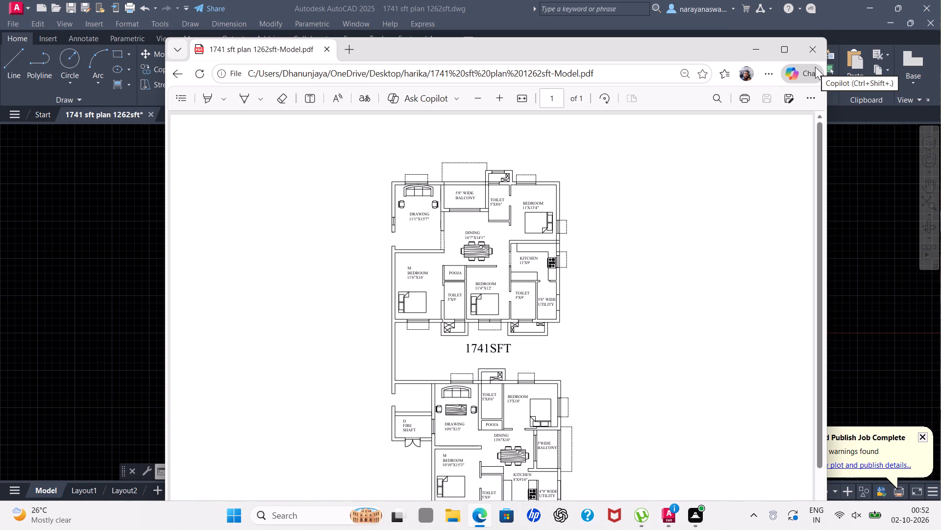
Close the plotted PDF's browser window and return to the drawing in AutoCAD.
left_click(768, 73)
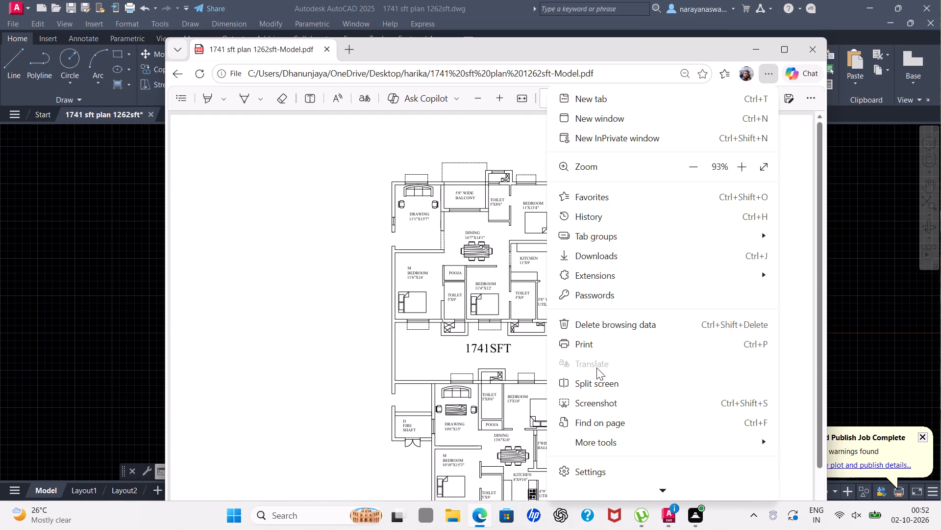
left_click(810, 46)
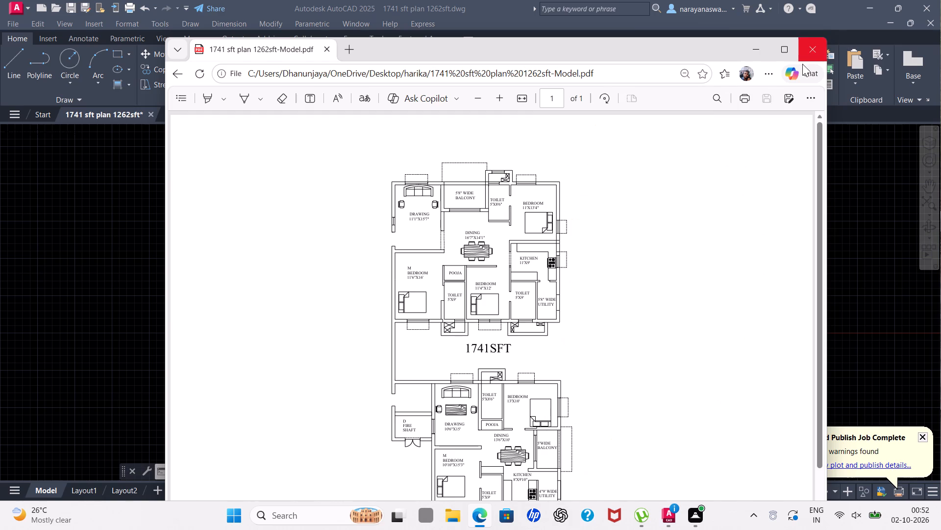
left_click(813, 93)
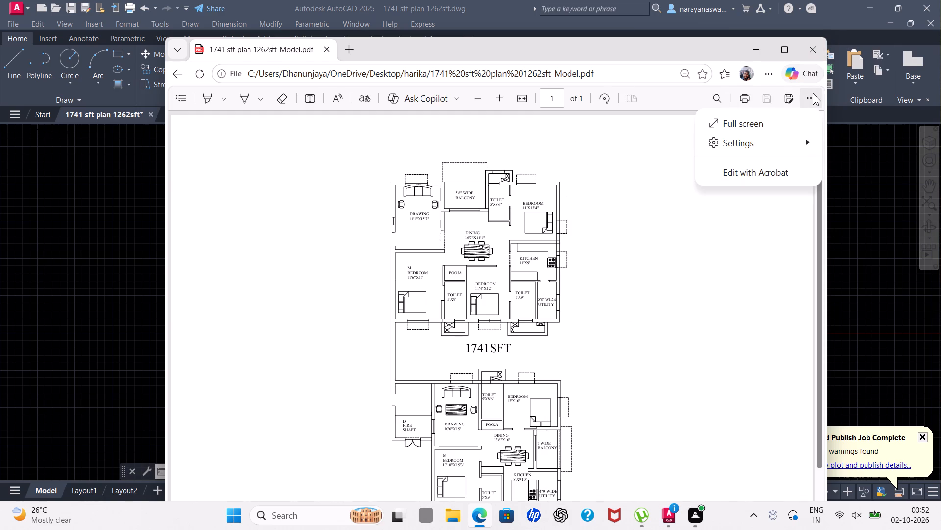
left_click(668, 184)
left_click(771, 71)
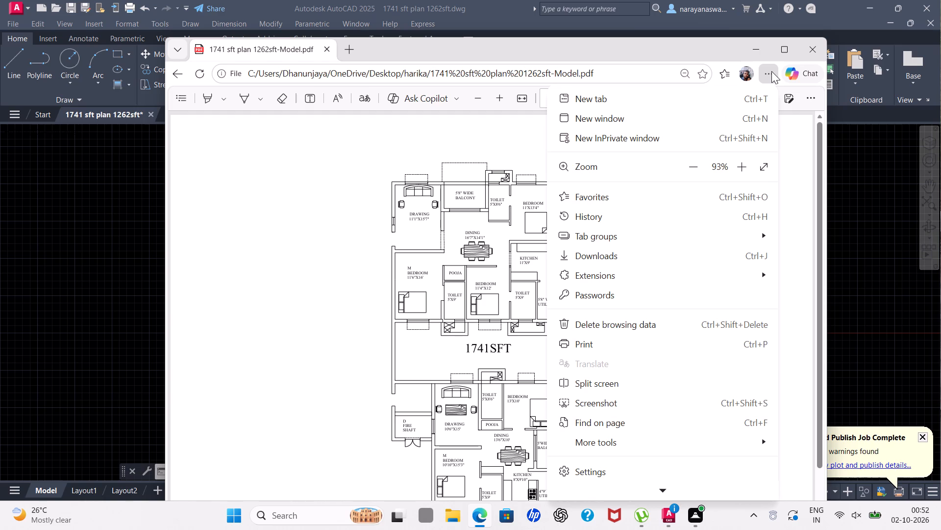
left_click(804, 46)
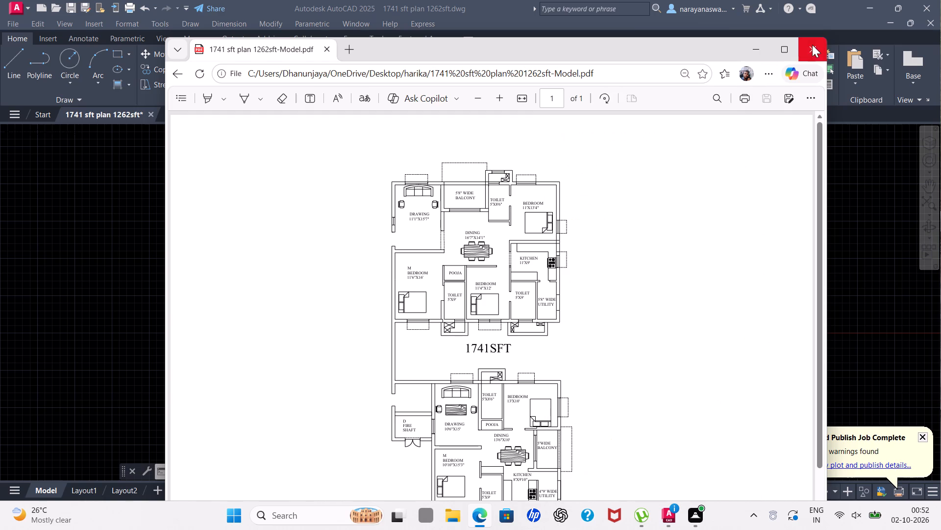
left_click(814, 44)
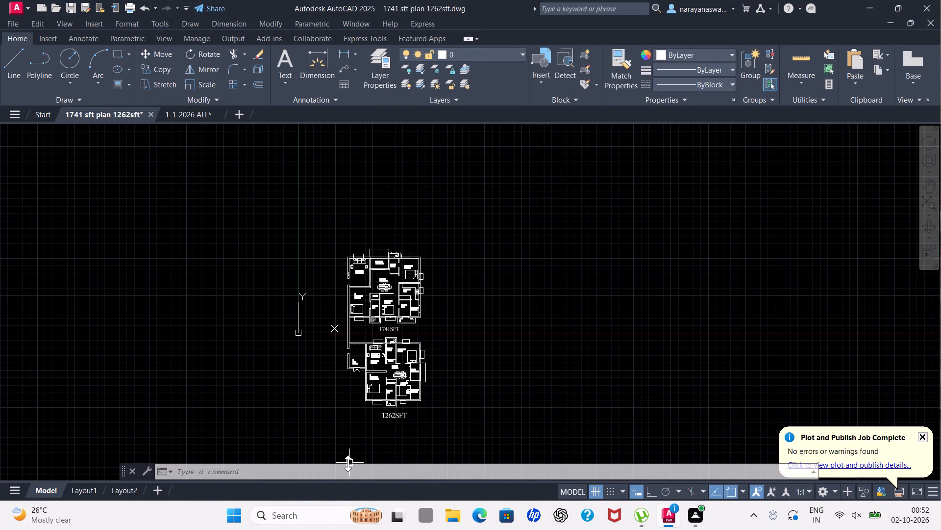
Query the drawing's log file path with the LOGFILENAME system variable.
left_click(348, 463)
left_click(341, 469)
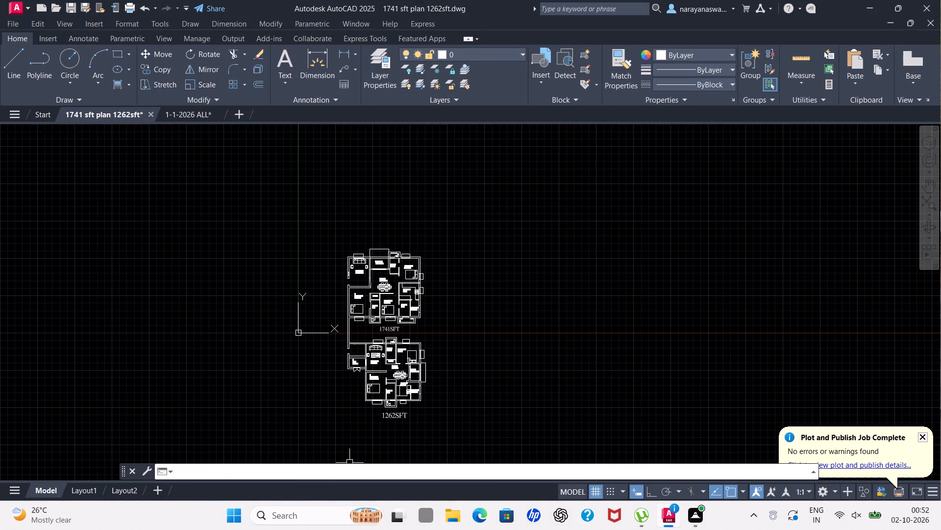
type("LO")
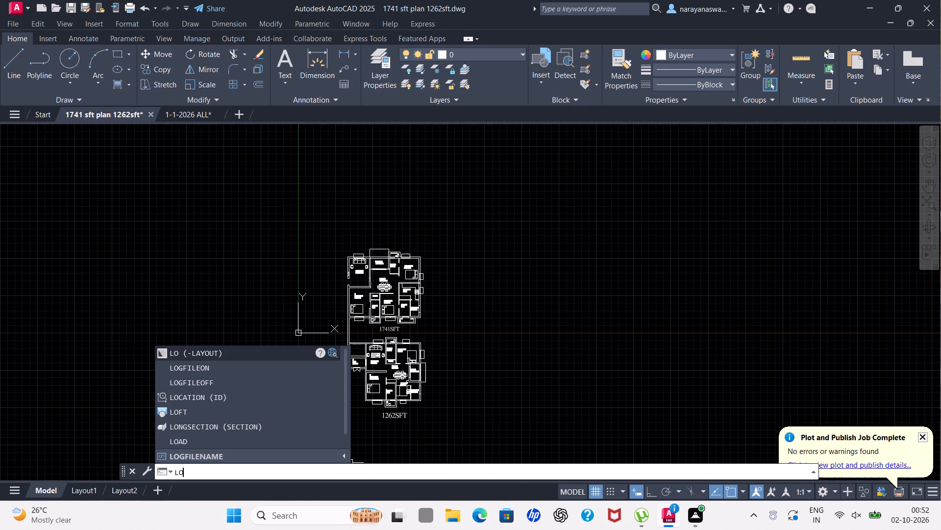
key("g")
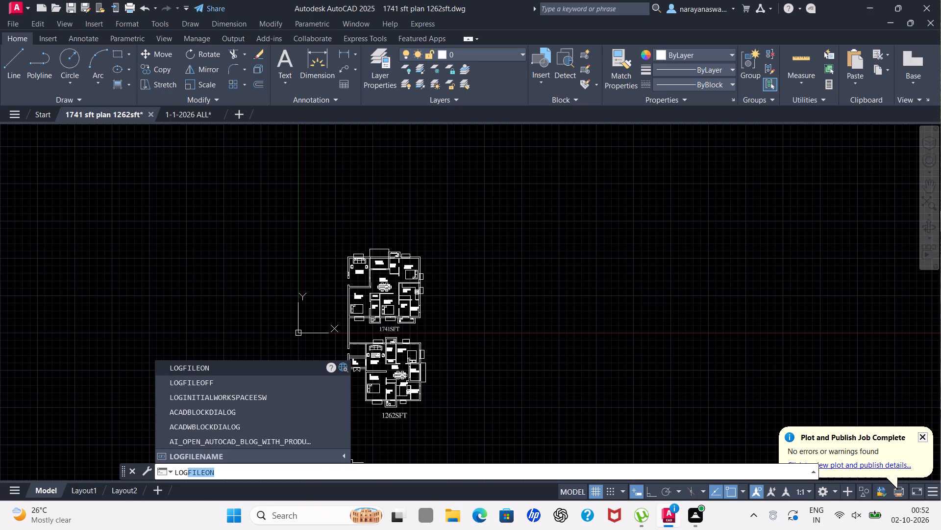
type("FIL")
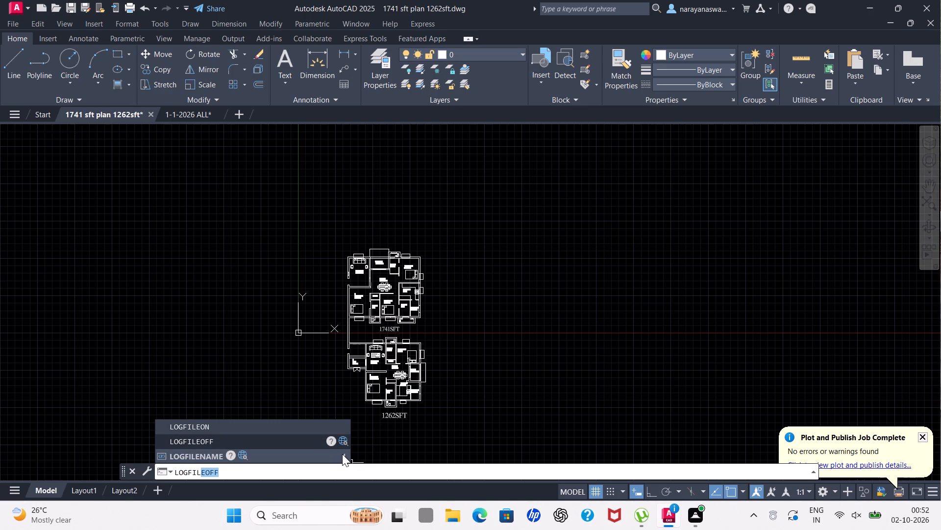
left_click(342, 454)
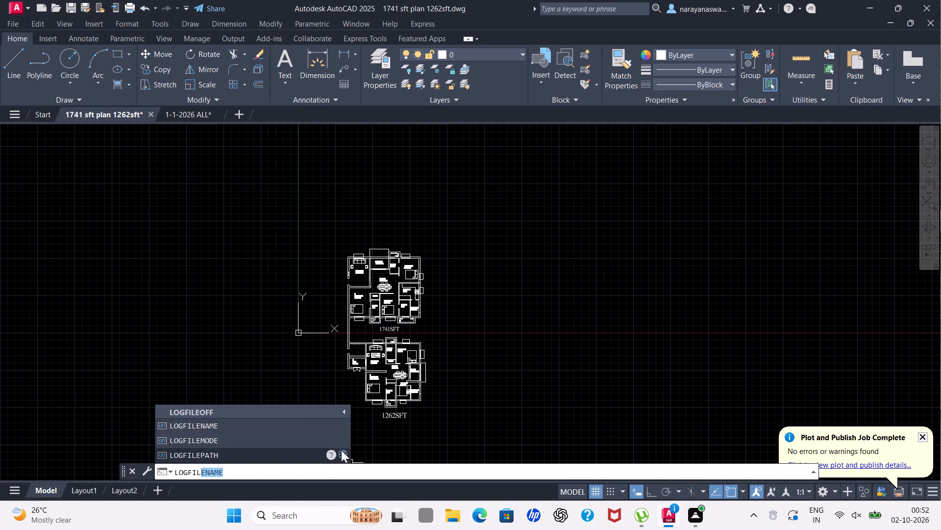
left_click(278, 421)
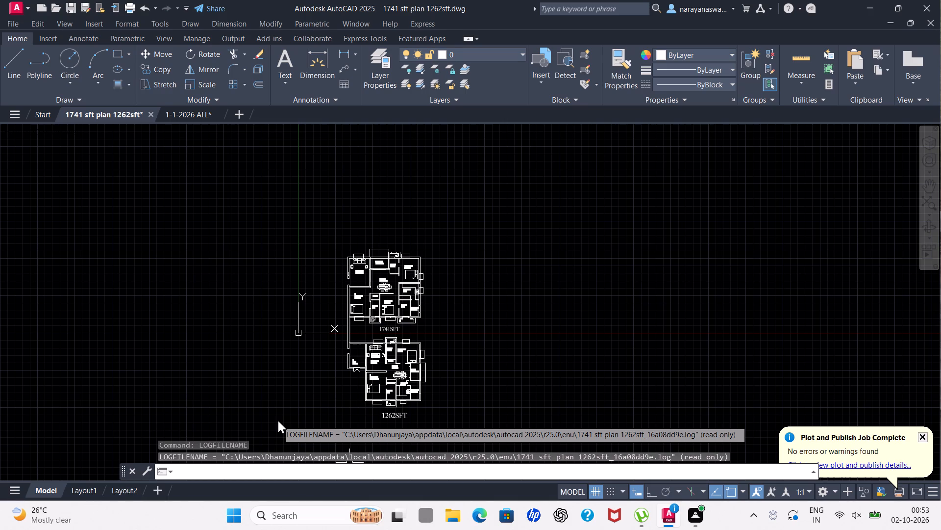
Save the 1741 sft plan 1262sft drawing.
scroll(542, 320, "down", 1)
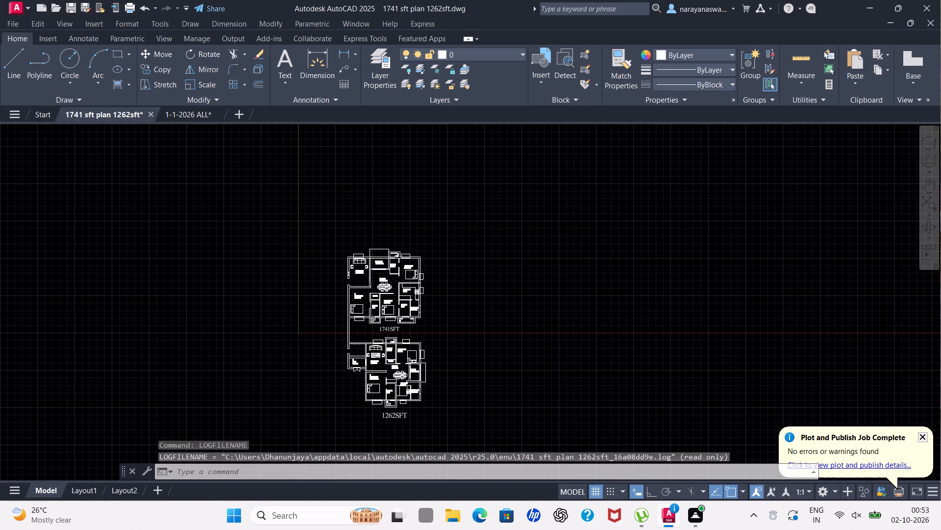
scroll(632, 425, "up", 2)
scroll(547, 389, "down", 2)
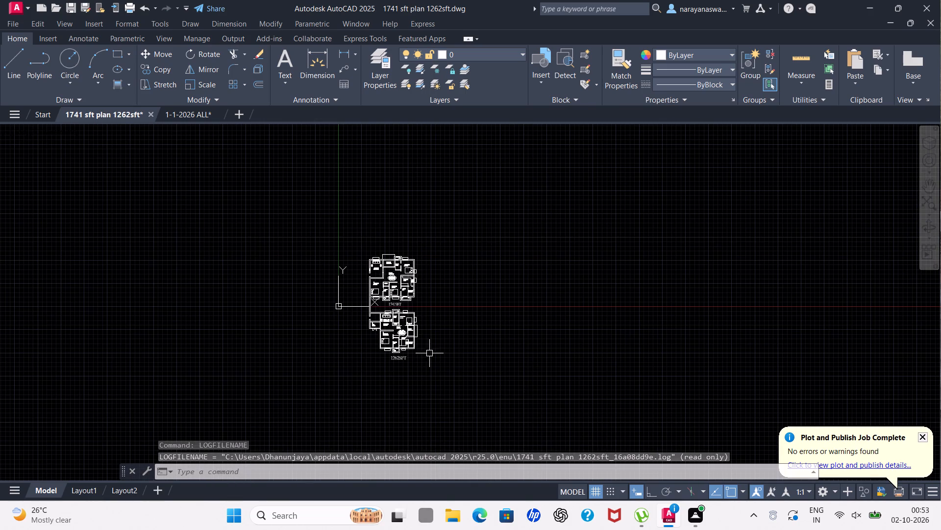
key("ctrl+s")
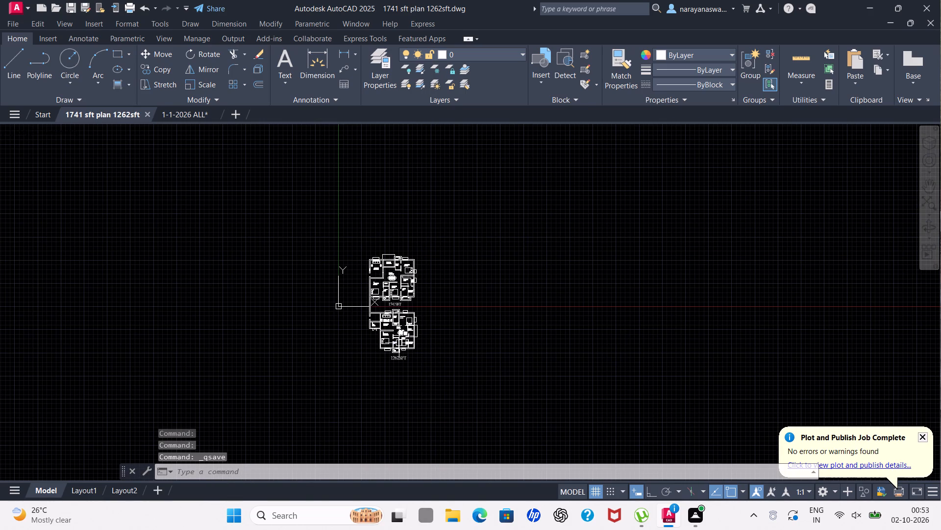
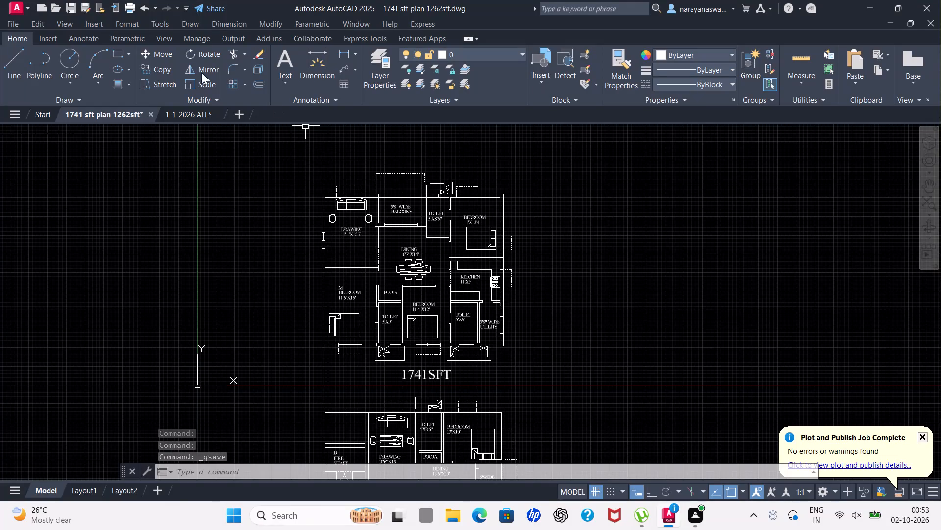
Draw a vertical line in two segments with Ortho on, right of both floor plans and spanning them, the lower segment about 48' long.
left_click(8, 62)
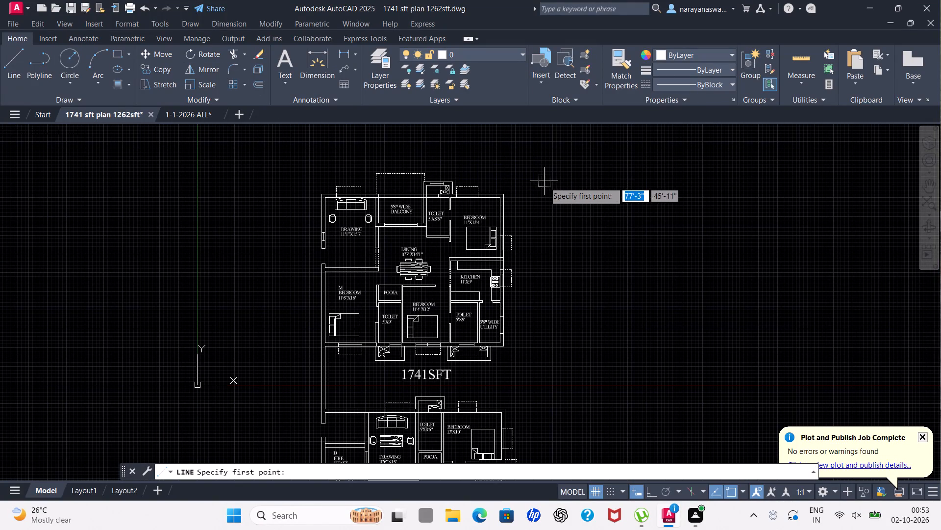
left_click(550, 185)
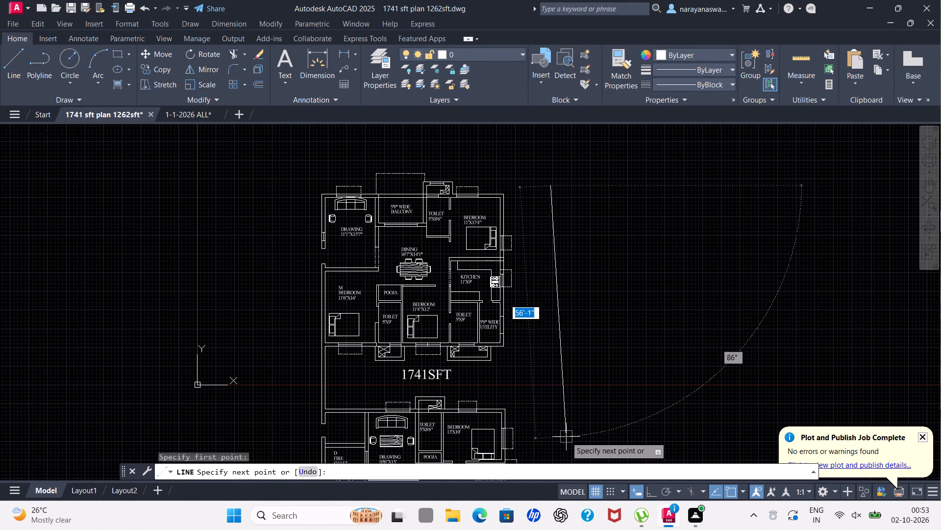
left_click(648, 493)
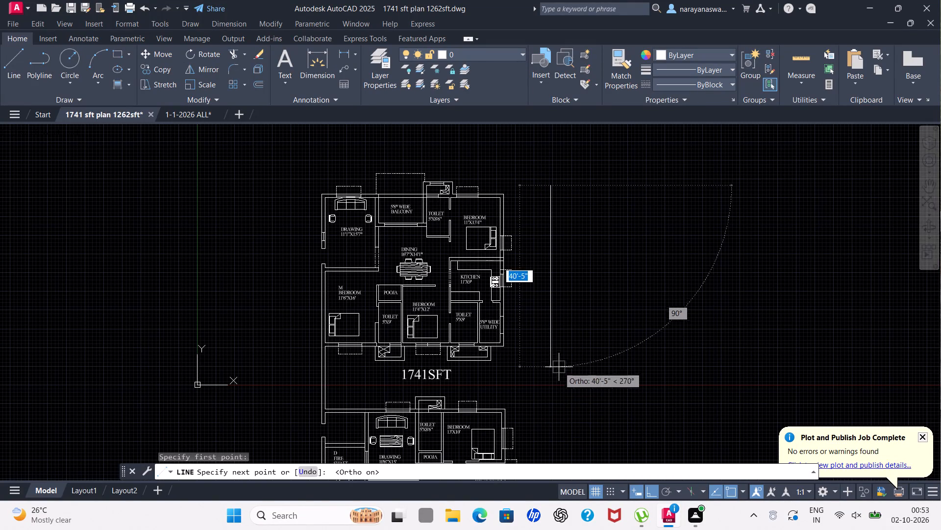
left_click(552, 383)
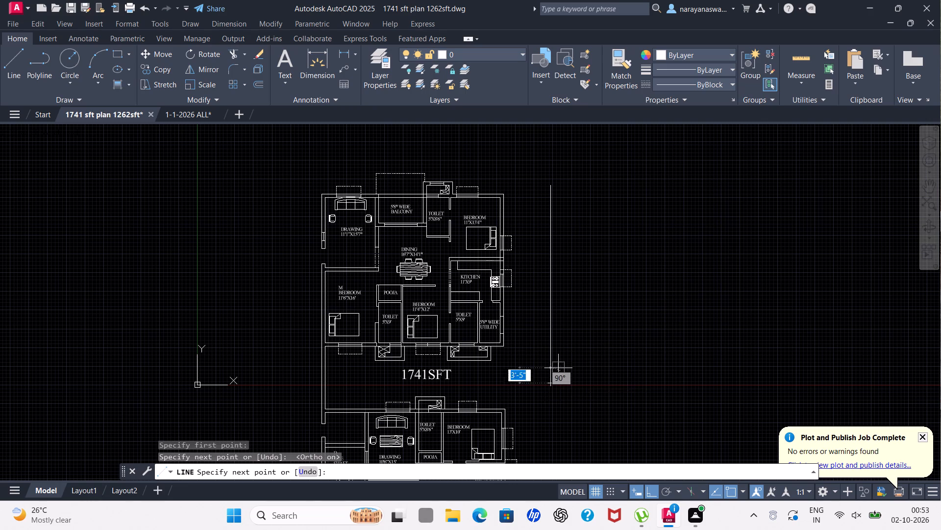
scroll(559, 366, "down", 3)
scroll(559, 397, "up", 2)
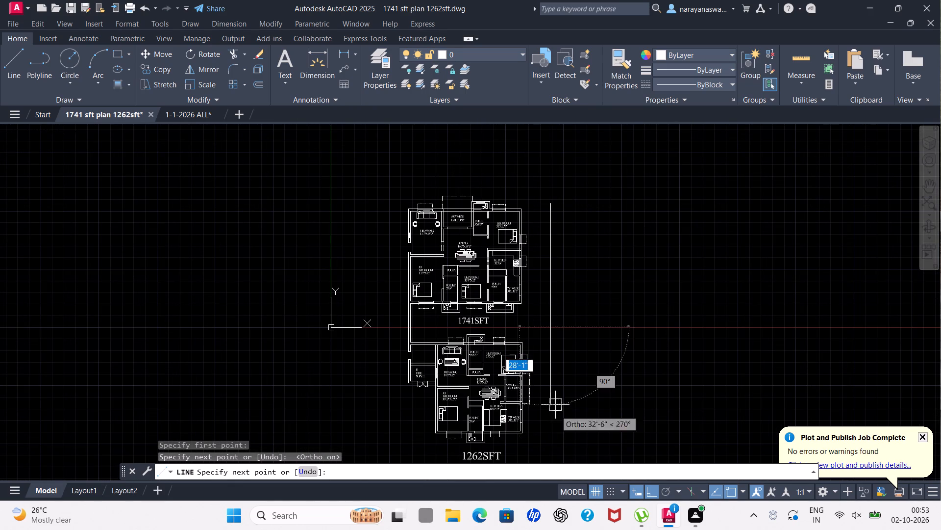
scroll(555, 385, "down", 2)
scroll(554, 398, "up", 3)
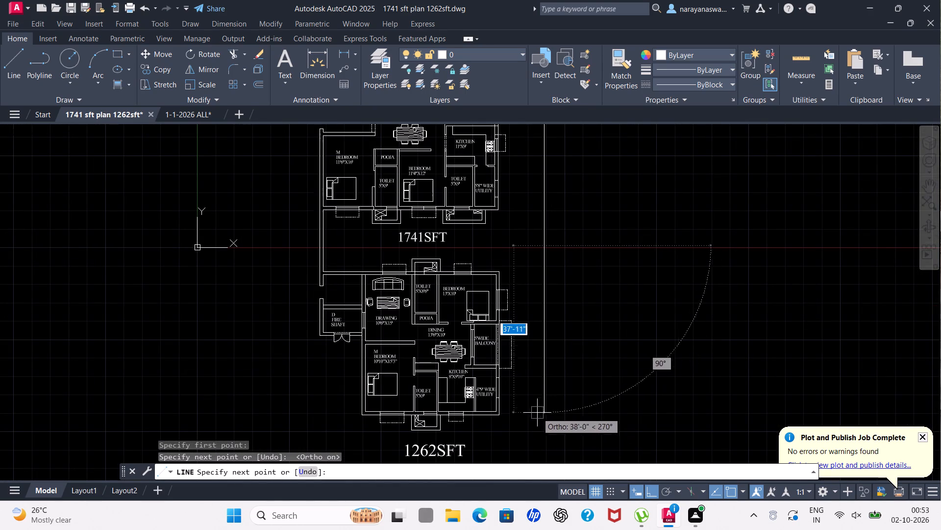
scroll(536, 408, "down", 2)
scroll(536, 429, "up", 1)
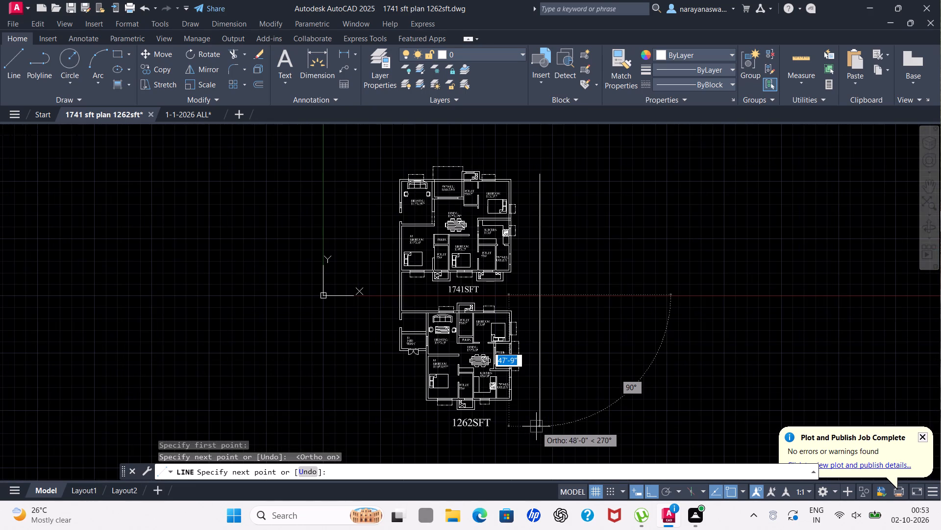
left_click(536, 426)
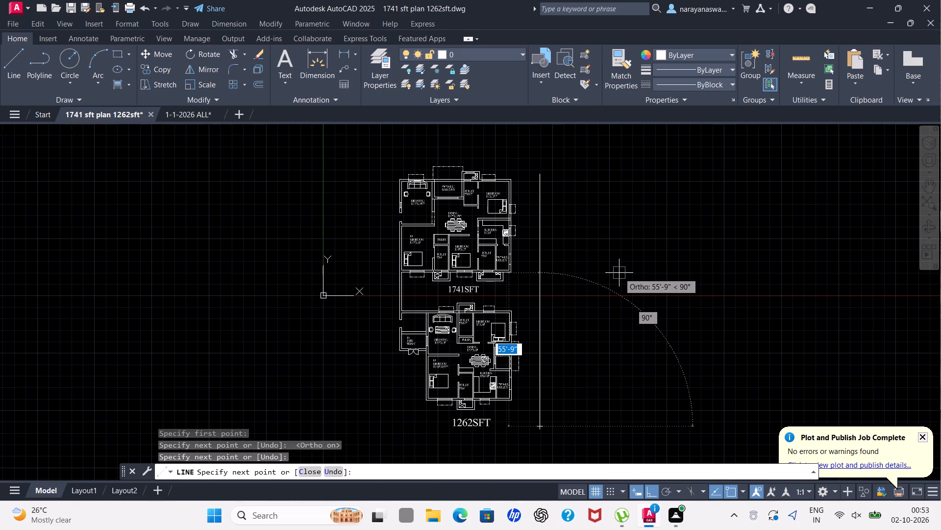
key("Escape")
Trim the wall lines across the opening between the fire shaft and the drawing room in the 1262SFT plan.
scroll(463, 326, "up", 3)
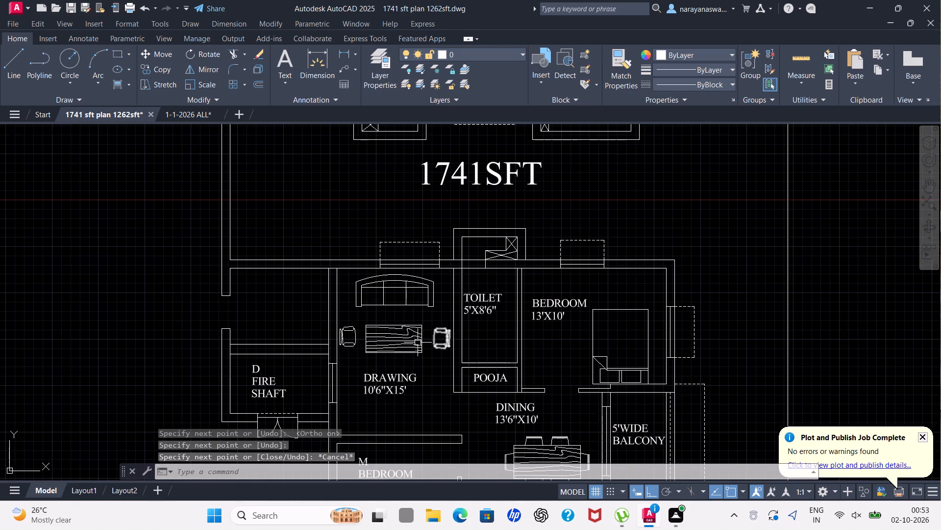
scroll(350, 323, "down", 2)
scroll(350, 344, "up", 2)
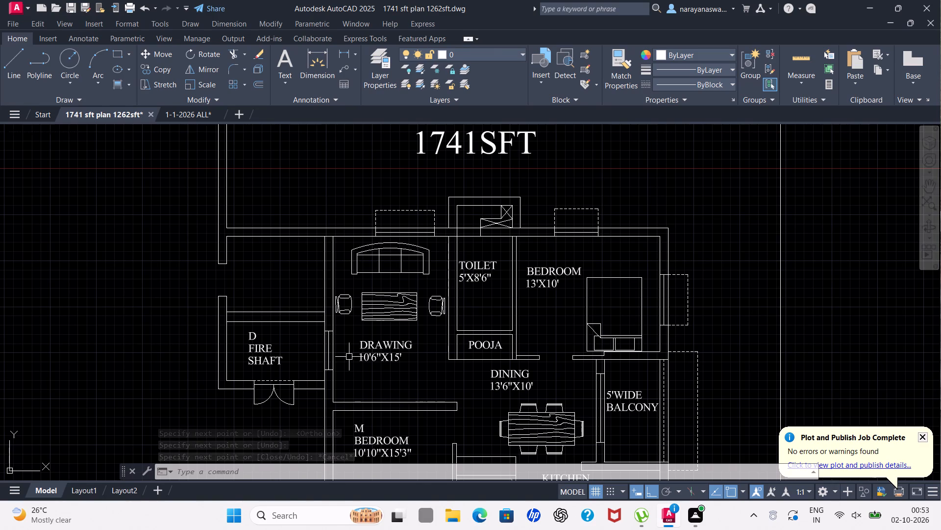
type("TR")
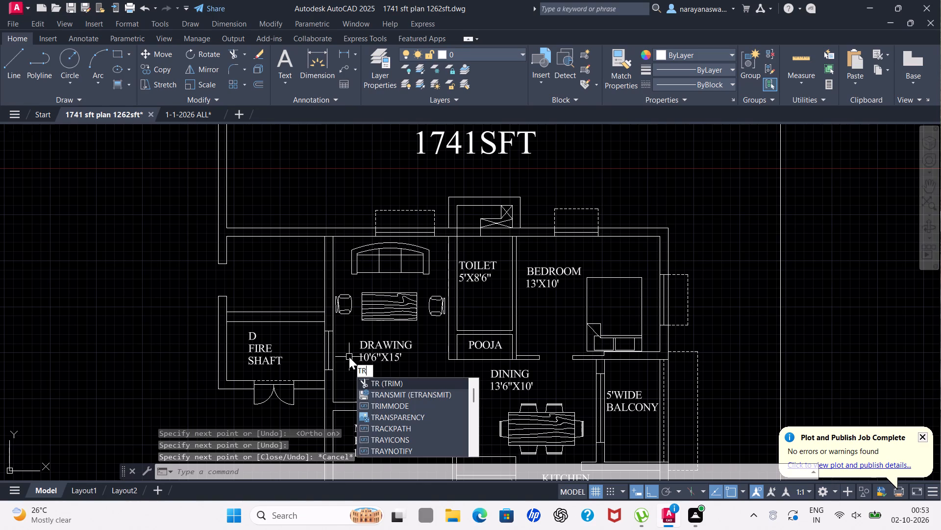
key("Return")
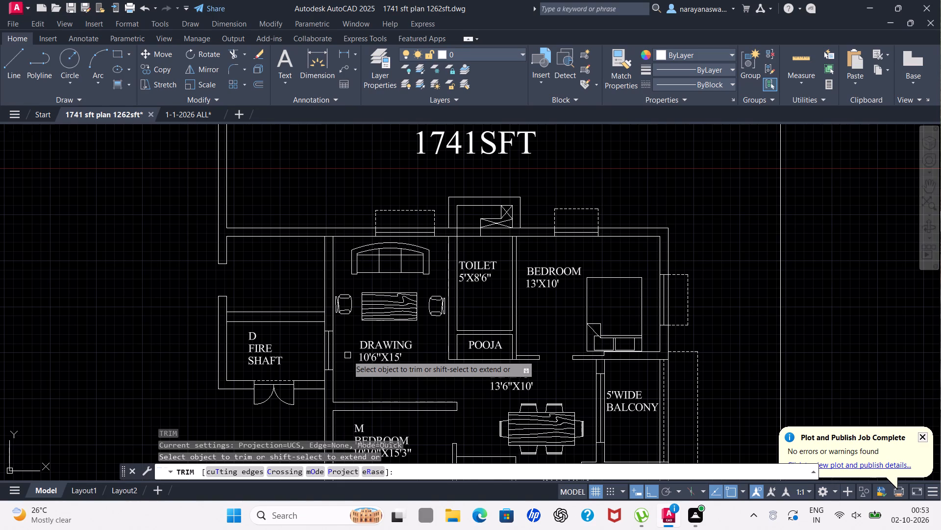
left_click_drag(347, 355, 327, 351)
left_click(325, 350)
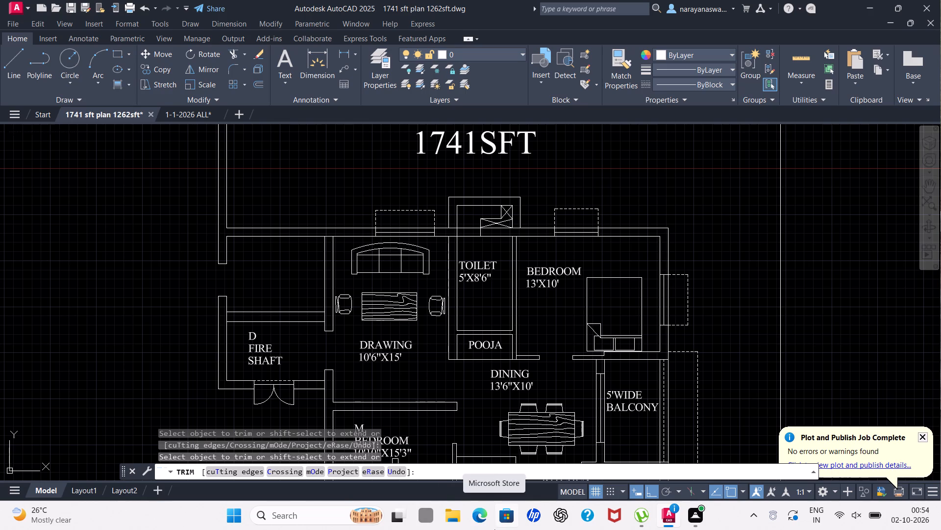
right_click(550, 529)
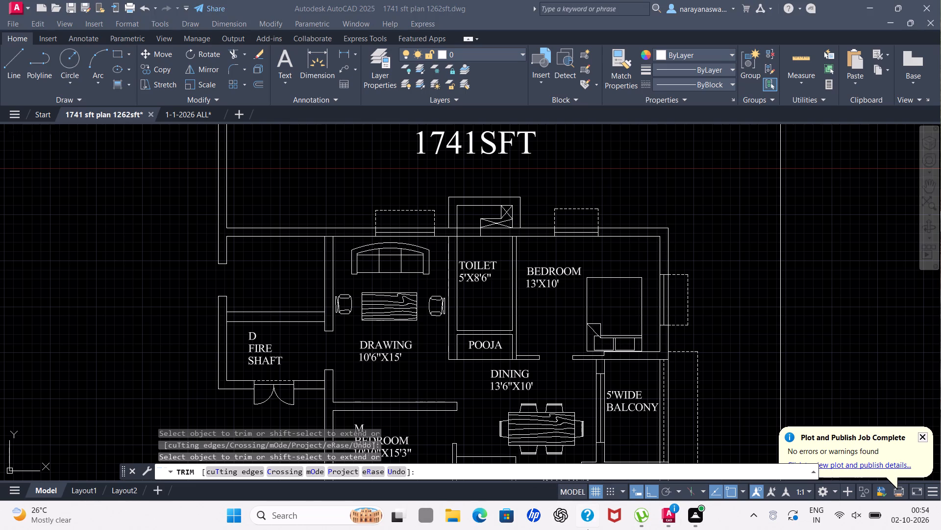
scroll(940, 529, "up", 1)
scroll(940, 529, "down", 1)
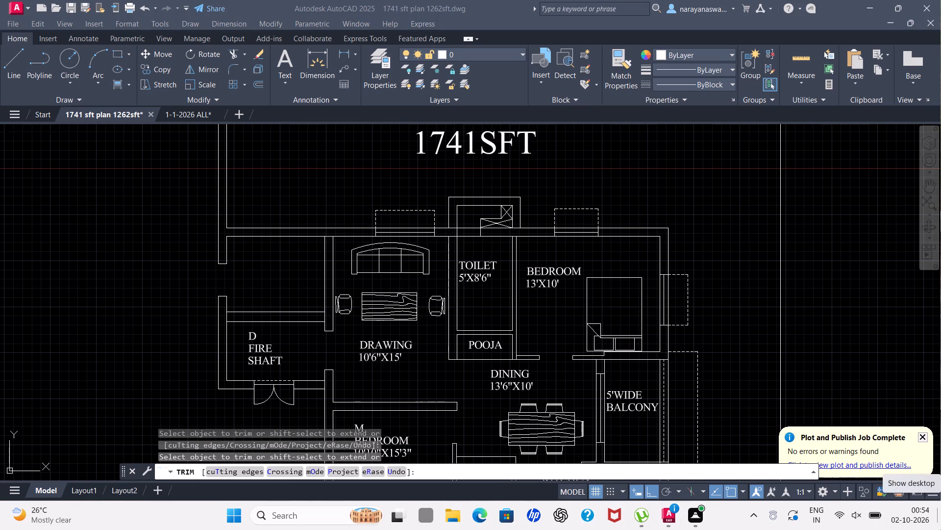
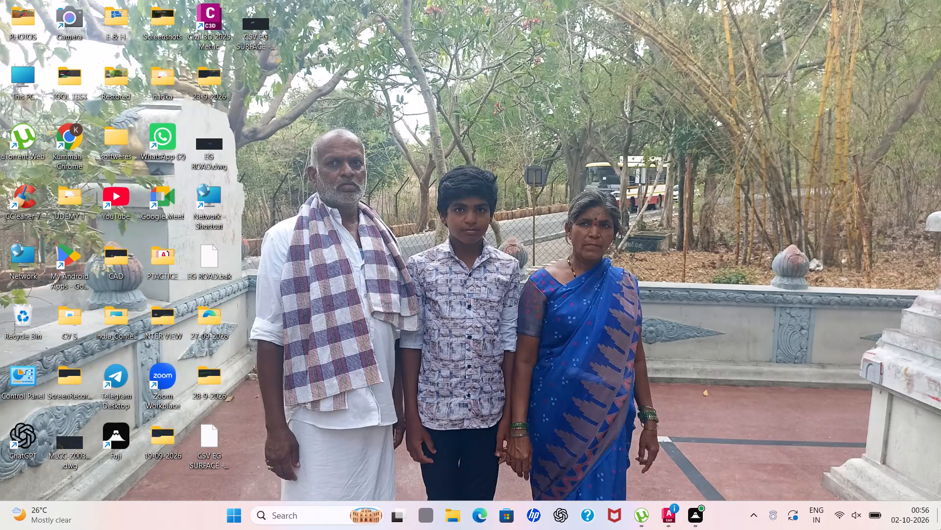
Return from the desktop to the 1741 sft plan 1262sft drawing in AutoCAD.
left_click(940, 529)
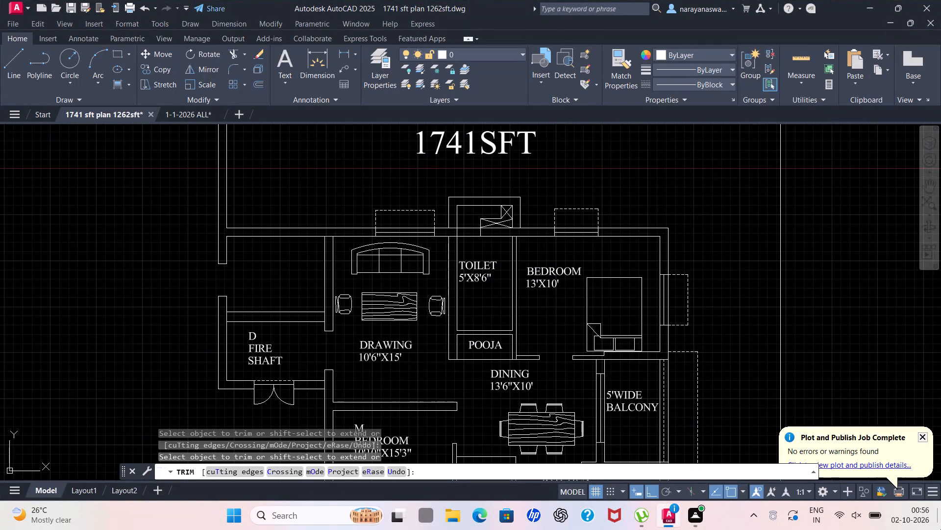
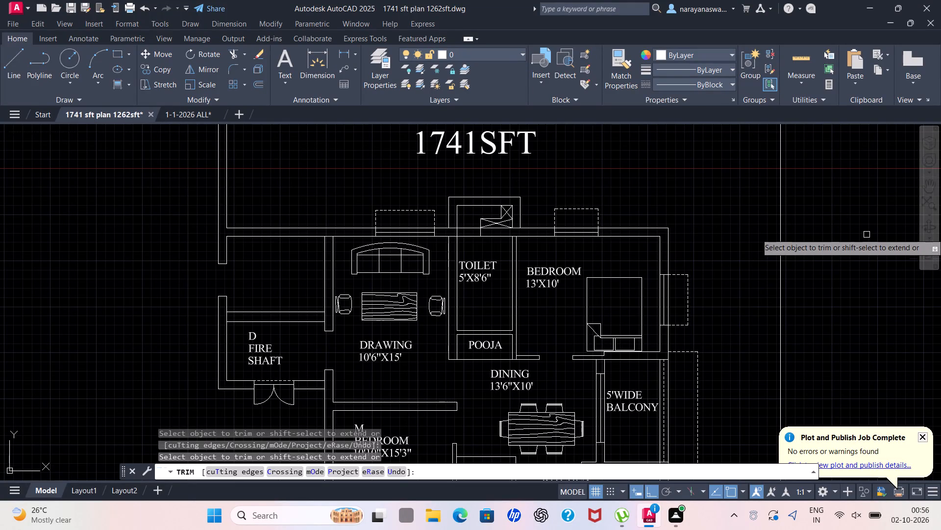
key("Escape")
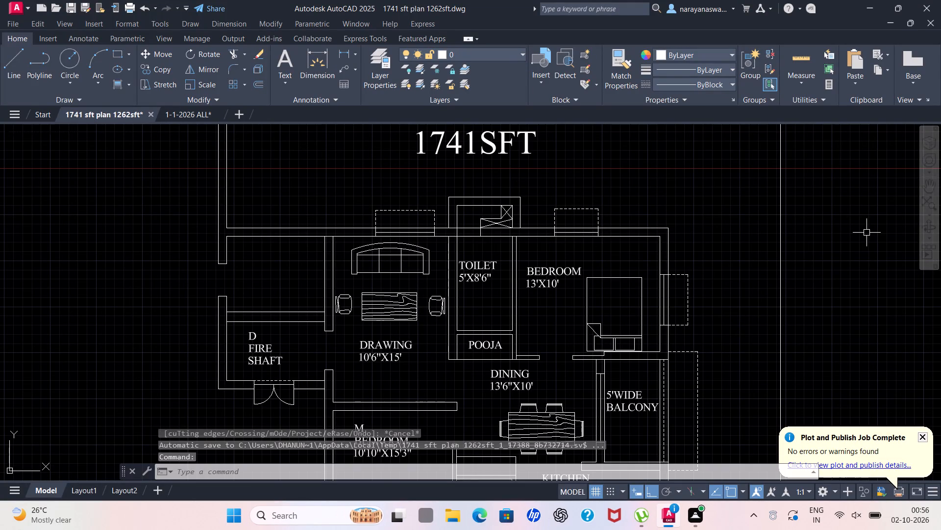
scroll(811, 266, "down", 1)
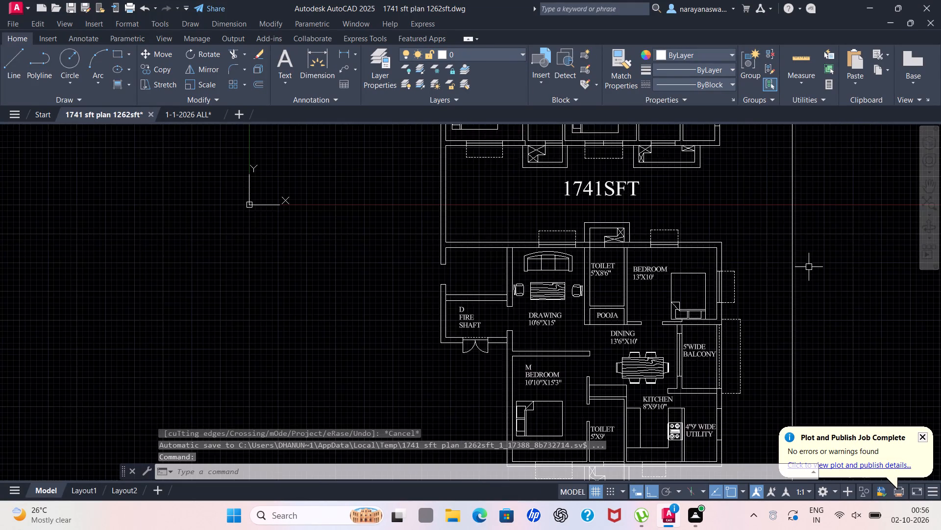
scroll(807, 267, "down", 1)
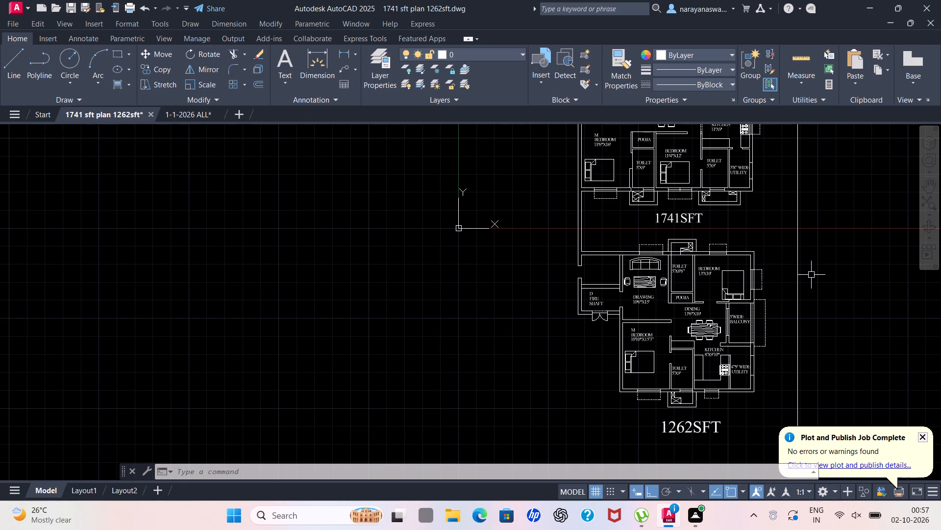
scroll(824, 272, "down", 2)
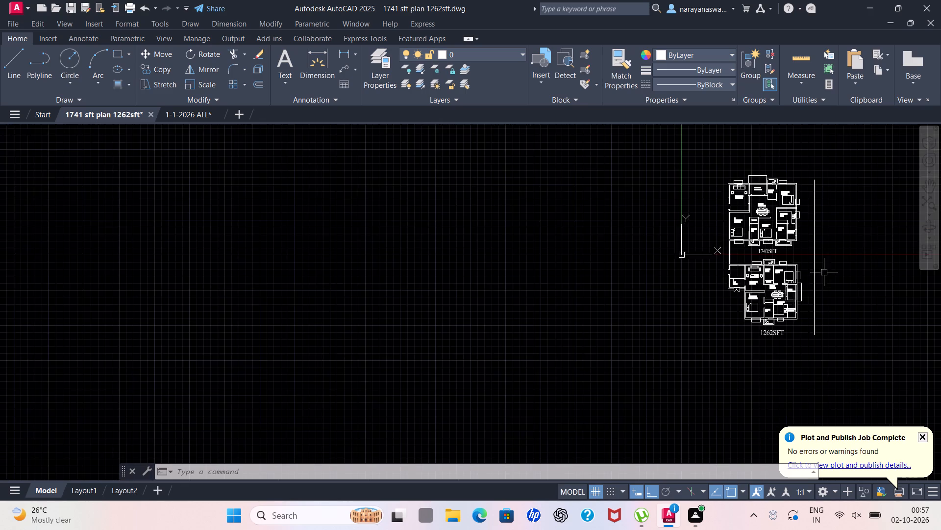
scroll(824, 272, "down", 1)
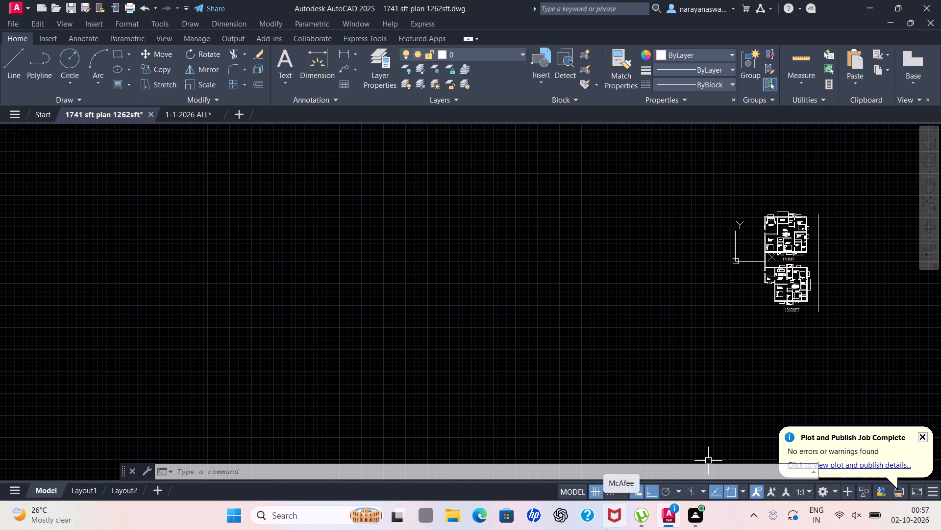
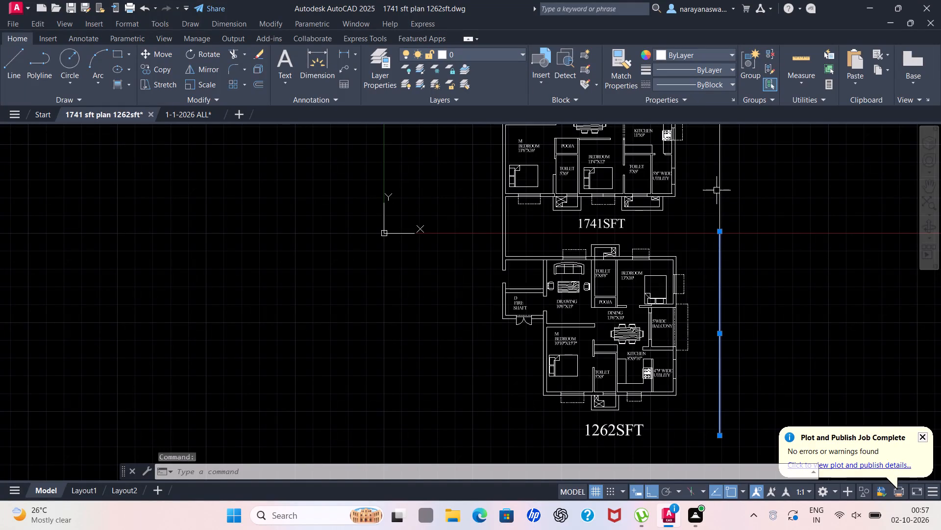
Erase the two long vertical lines standing to the right of the 1741SFT and 1262SFT floor plans.
left_click(717, 190)
key("Delete")
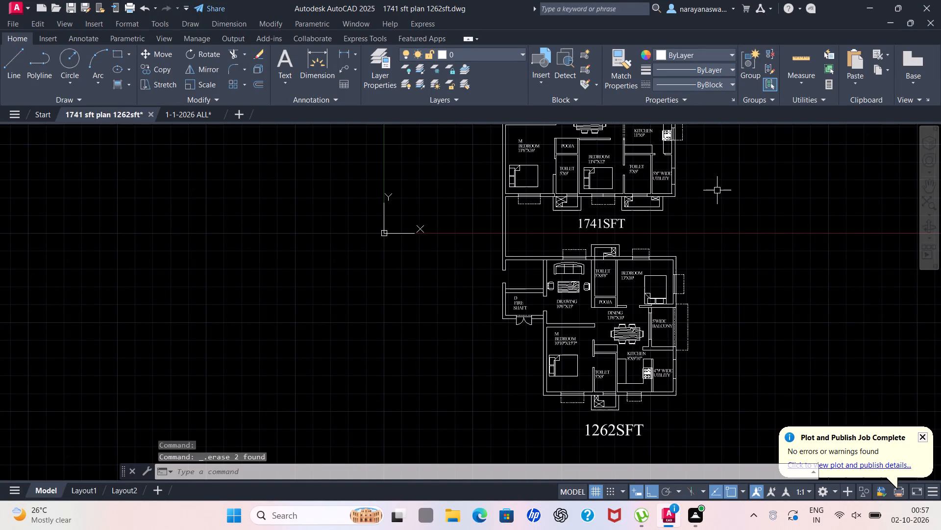
Save the 1741 sft plan 1262sft drawing under its existing name.
key("ctrl+s")
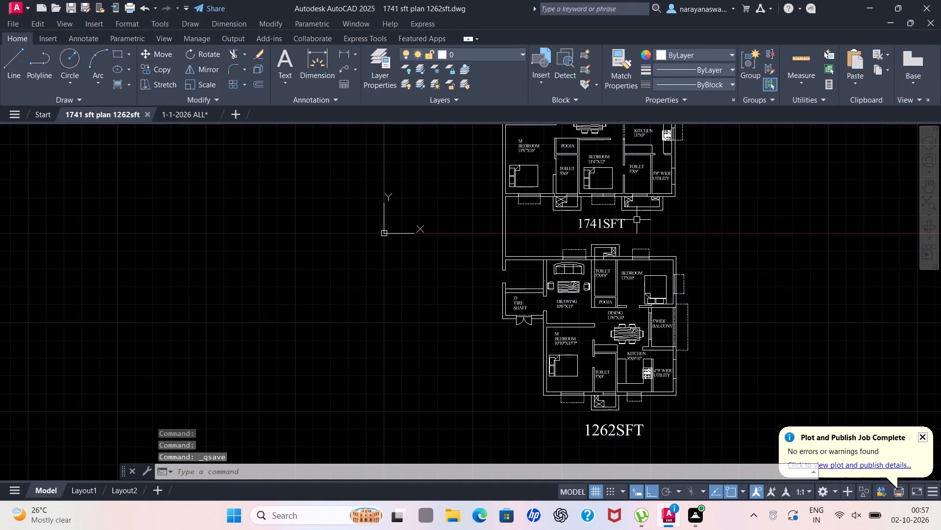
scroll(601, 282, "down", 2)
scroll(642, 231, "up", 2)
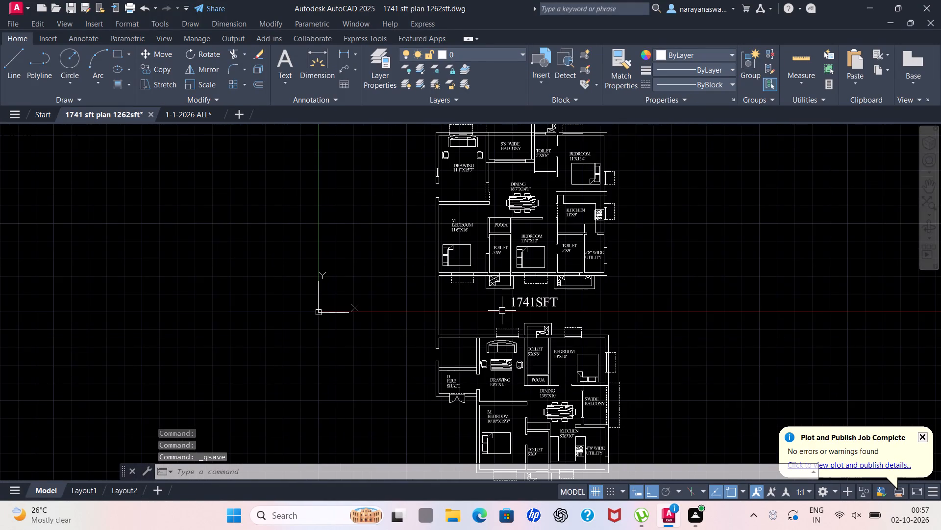